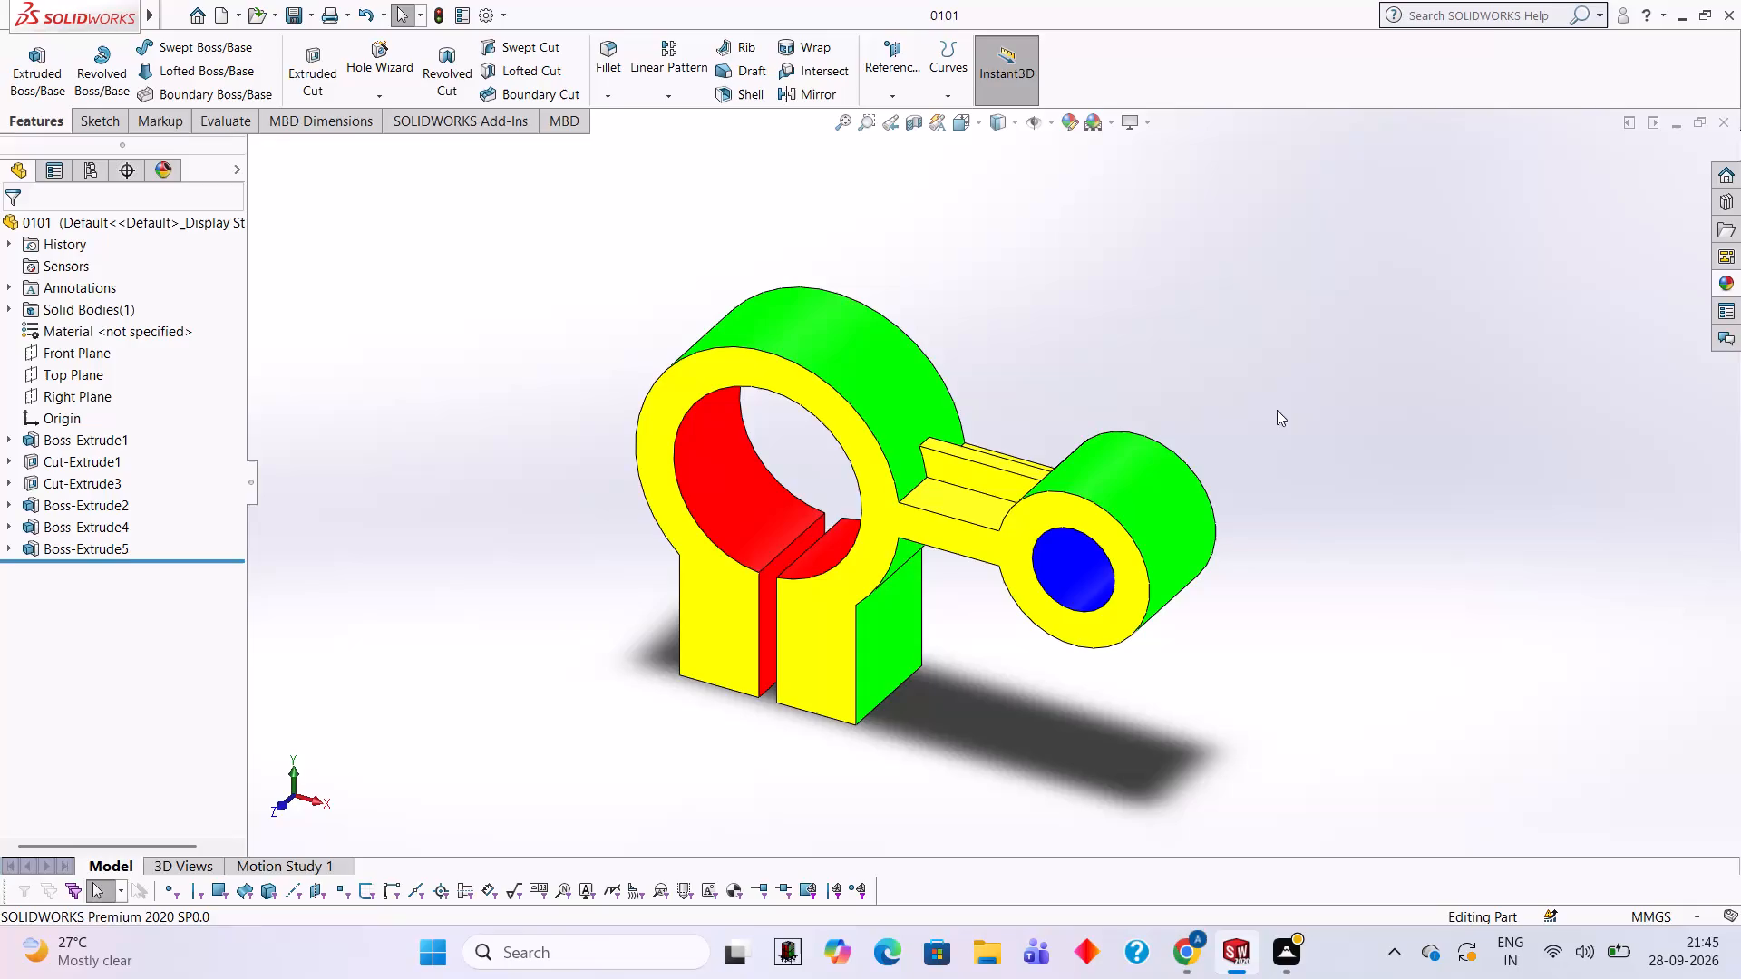
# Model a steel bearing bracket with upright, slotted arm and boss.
# Close the open part 0101 and create a new part document.
pyautogui.click(1723, 127)
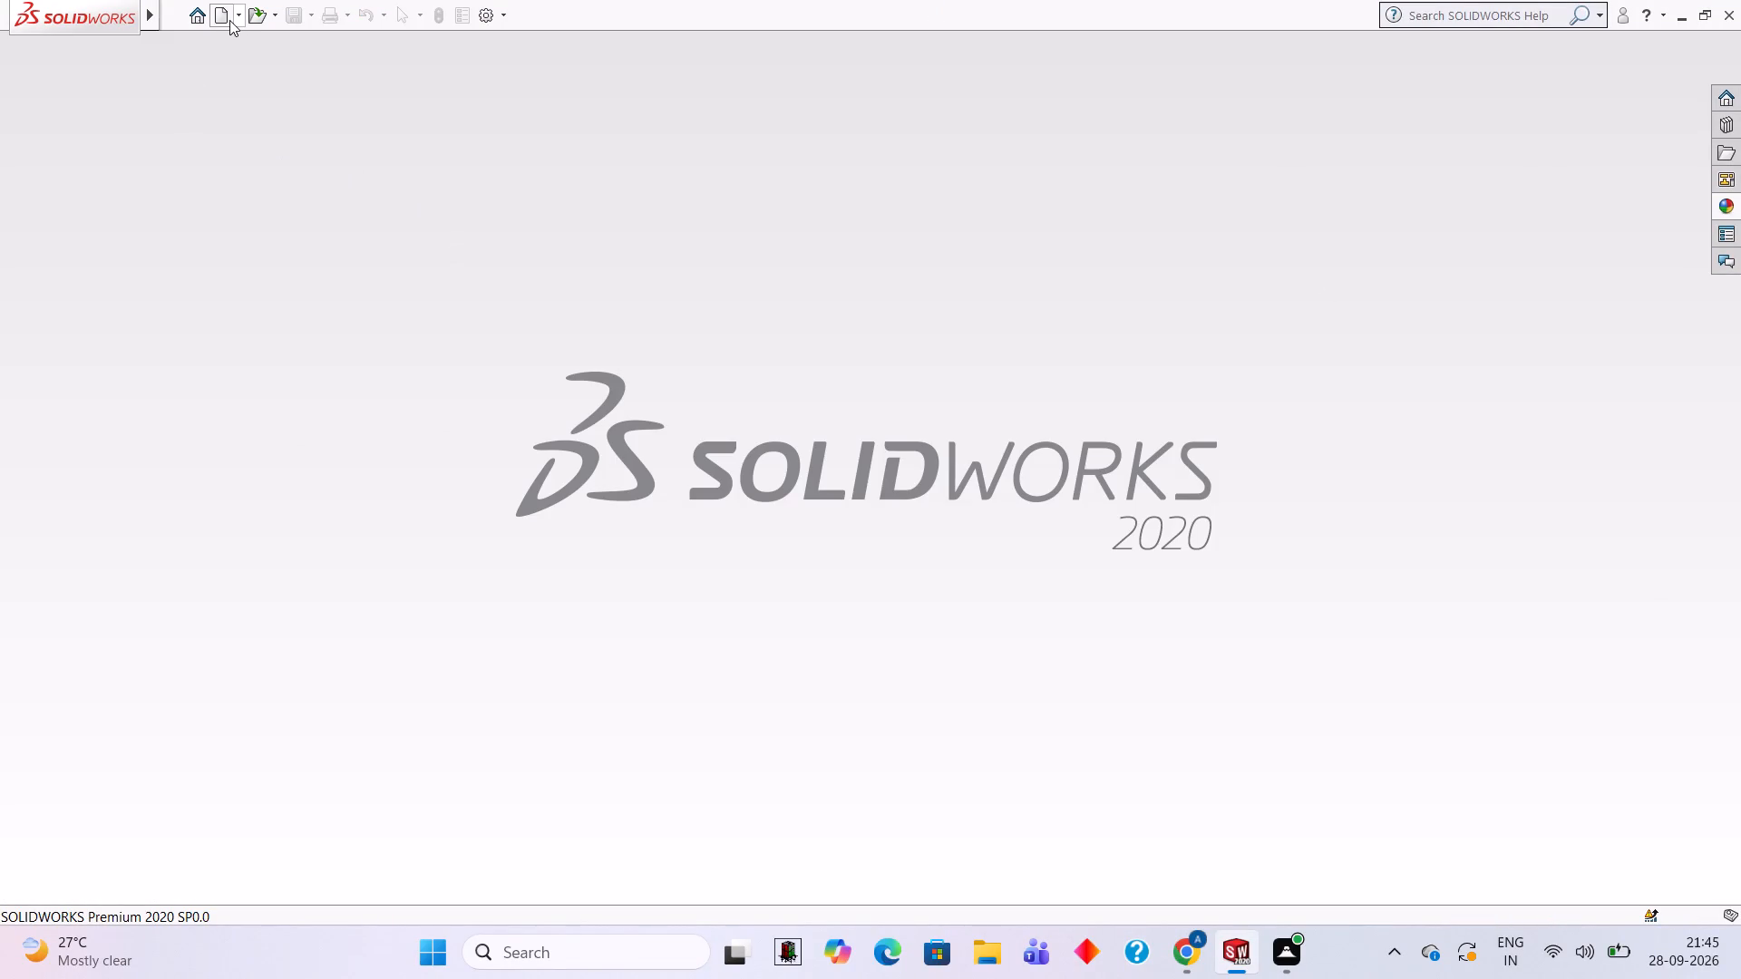
pyautogui.click(229, 20)
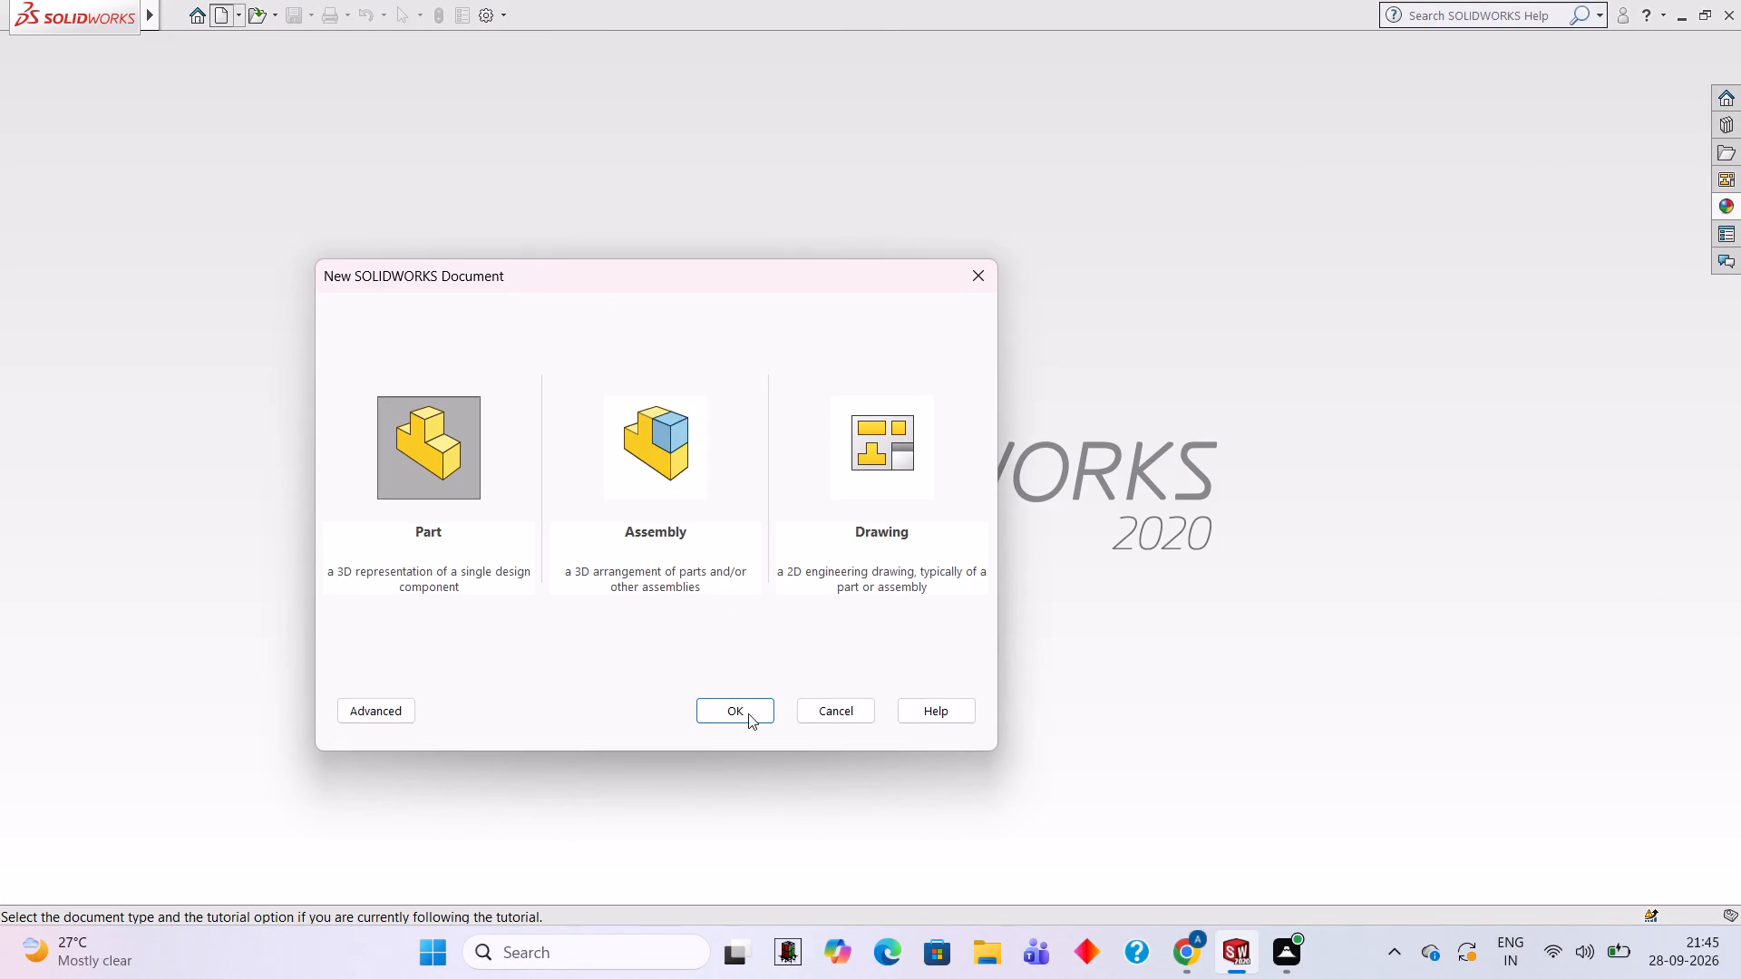
pyautogui.click(746, 714)
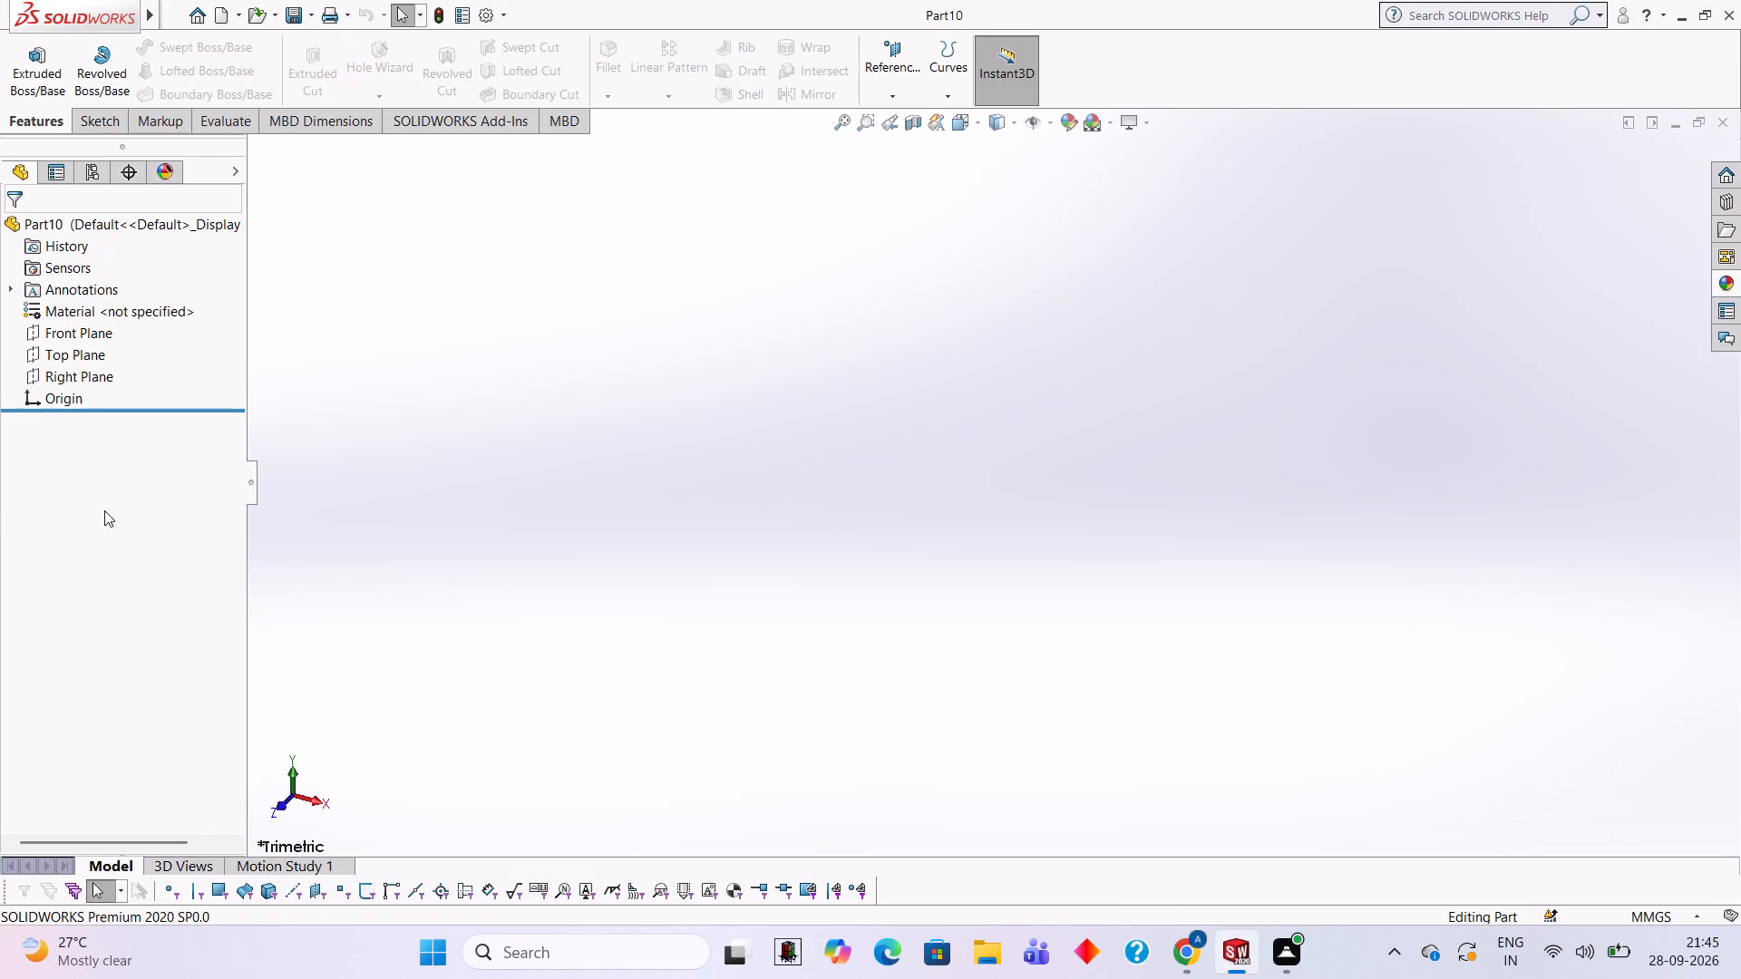
# Start a sketch on the Front Plane.
pyautogui.click(87, 330)
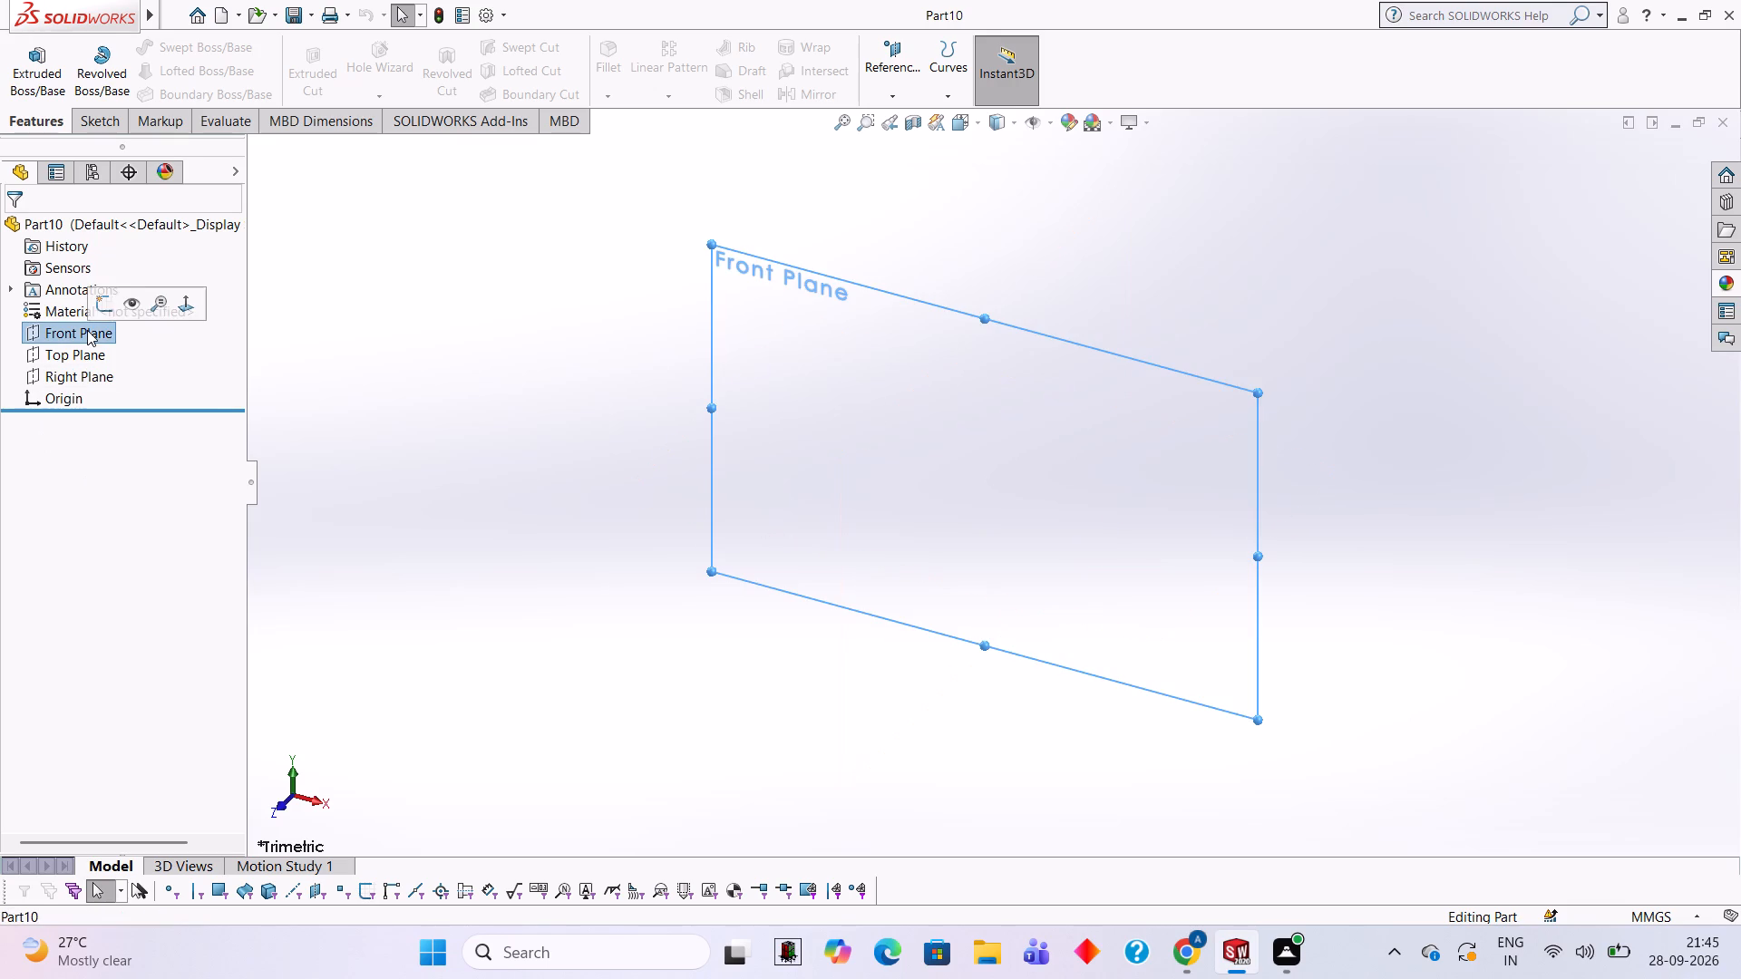
pyautogui.click(102, 299)
pyautogui.click(808, 386)
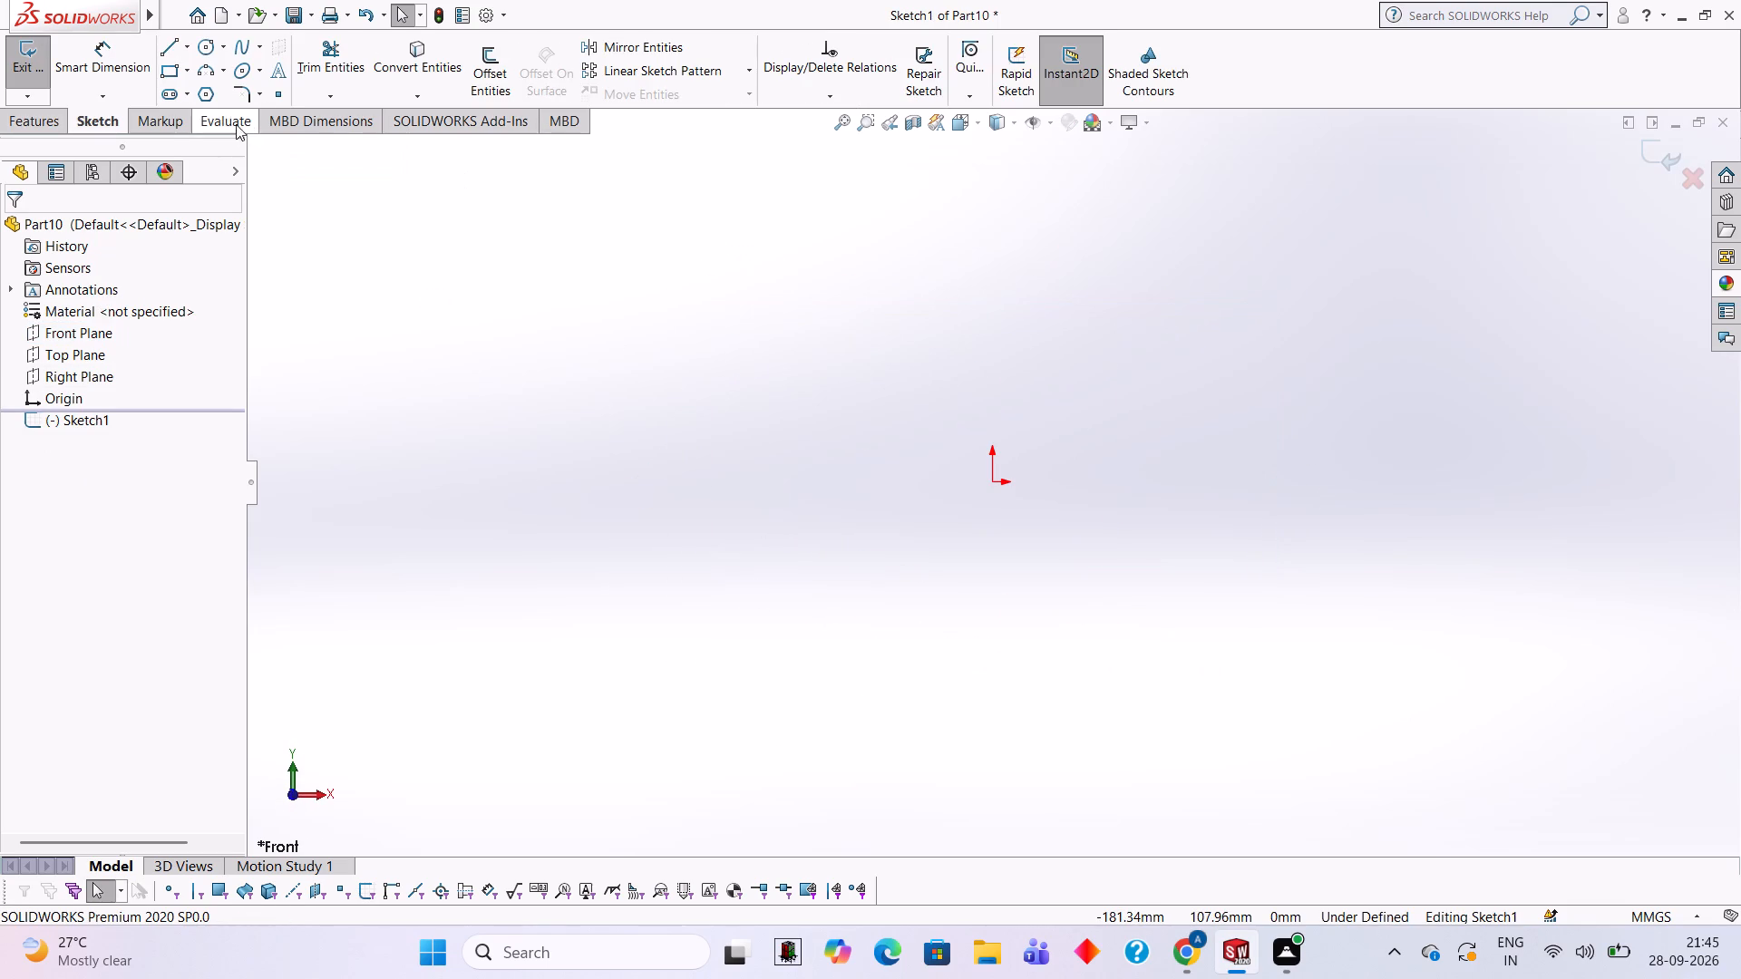
# Draw a 52 mm horizontal line from the origin and a 102 mm vertical line up from its end.
pyautogui.click(177, 44)
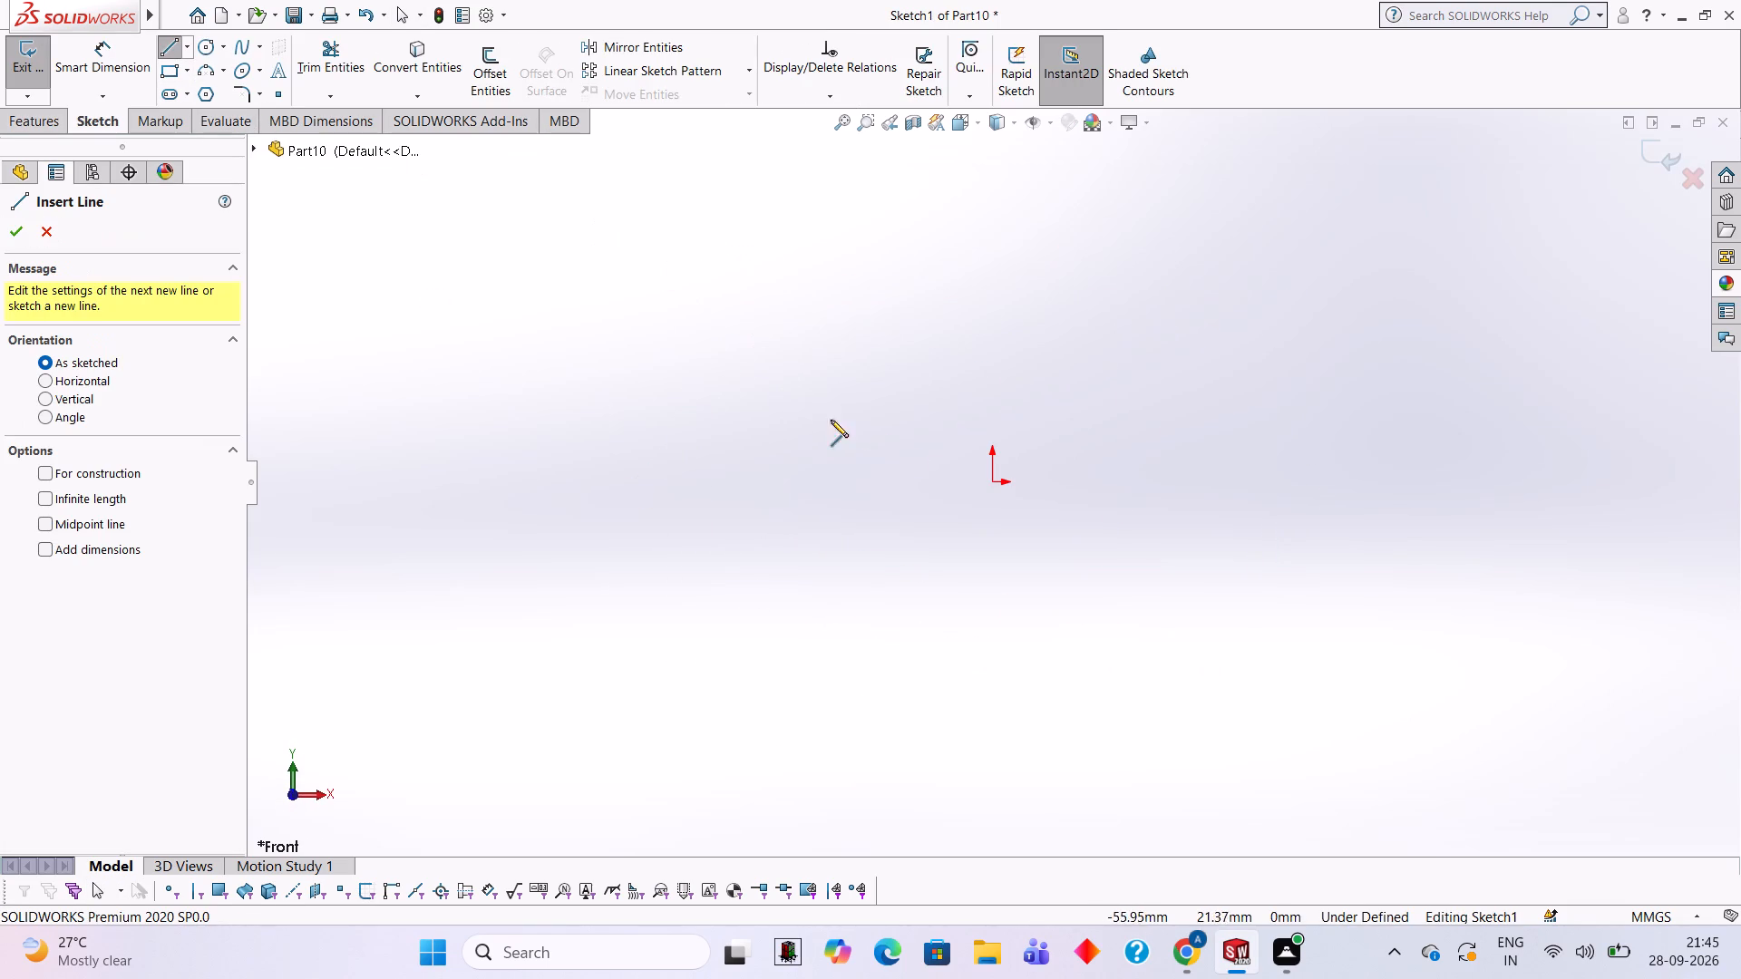
pyautogui.click(992, 485)
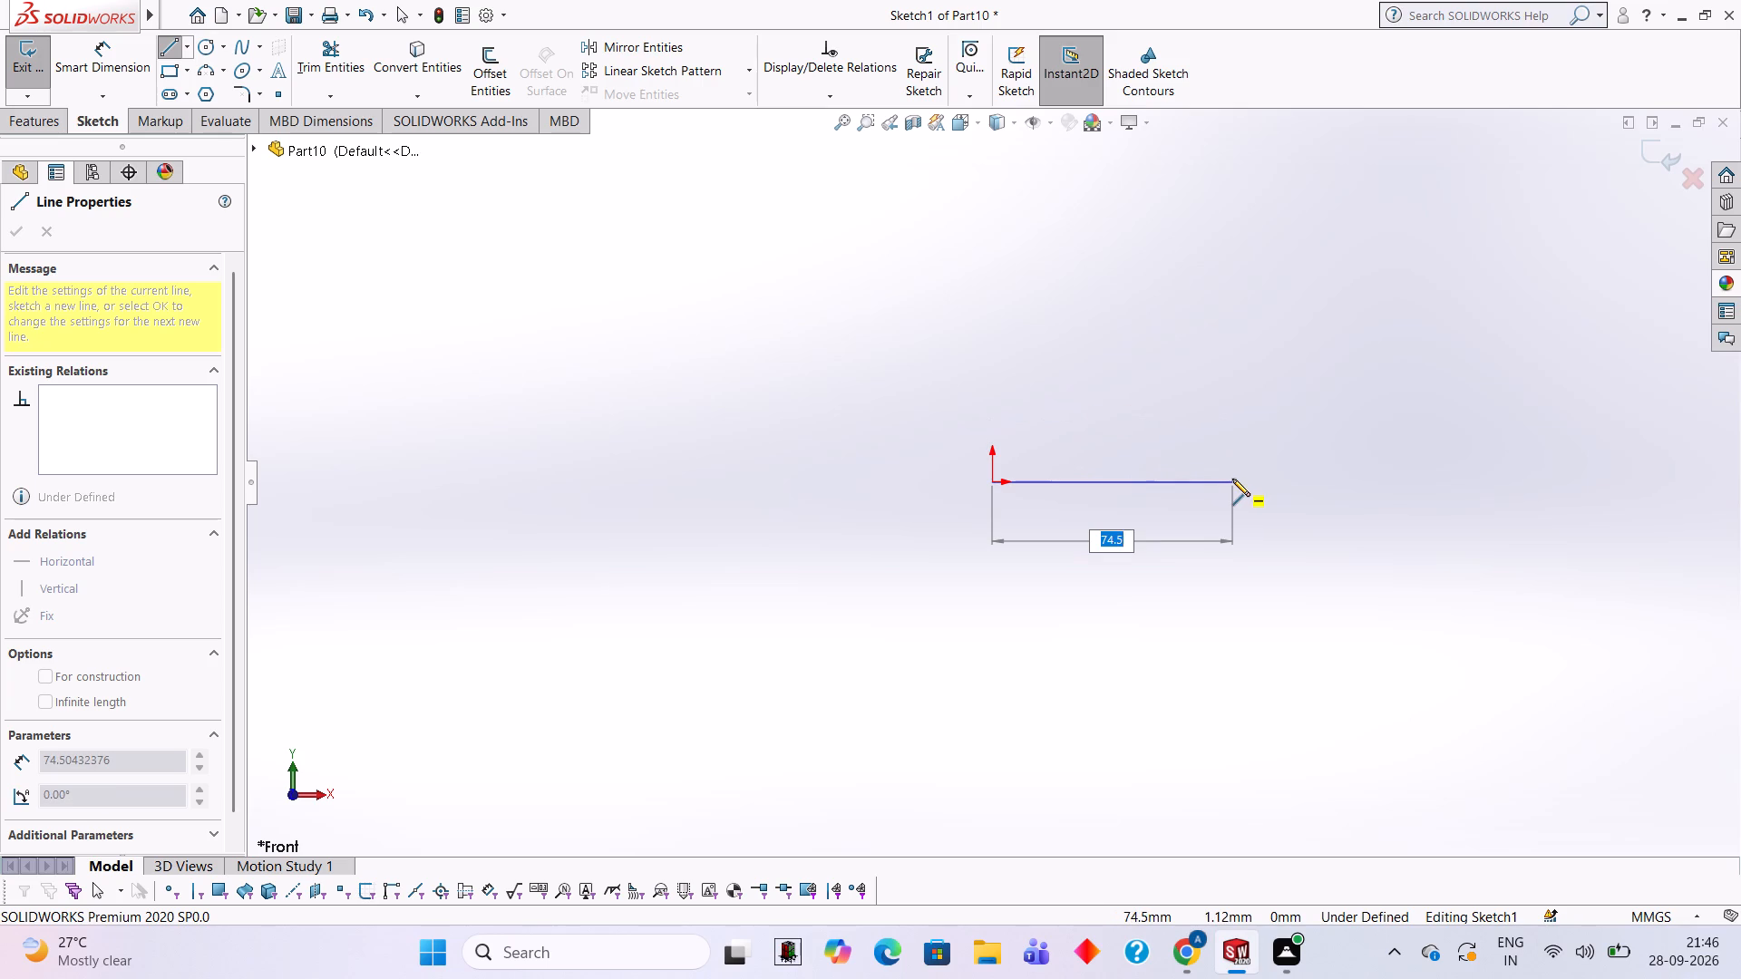
pyautogui.write('52')
pyautogui.press('Return')
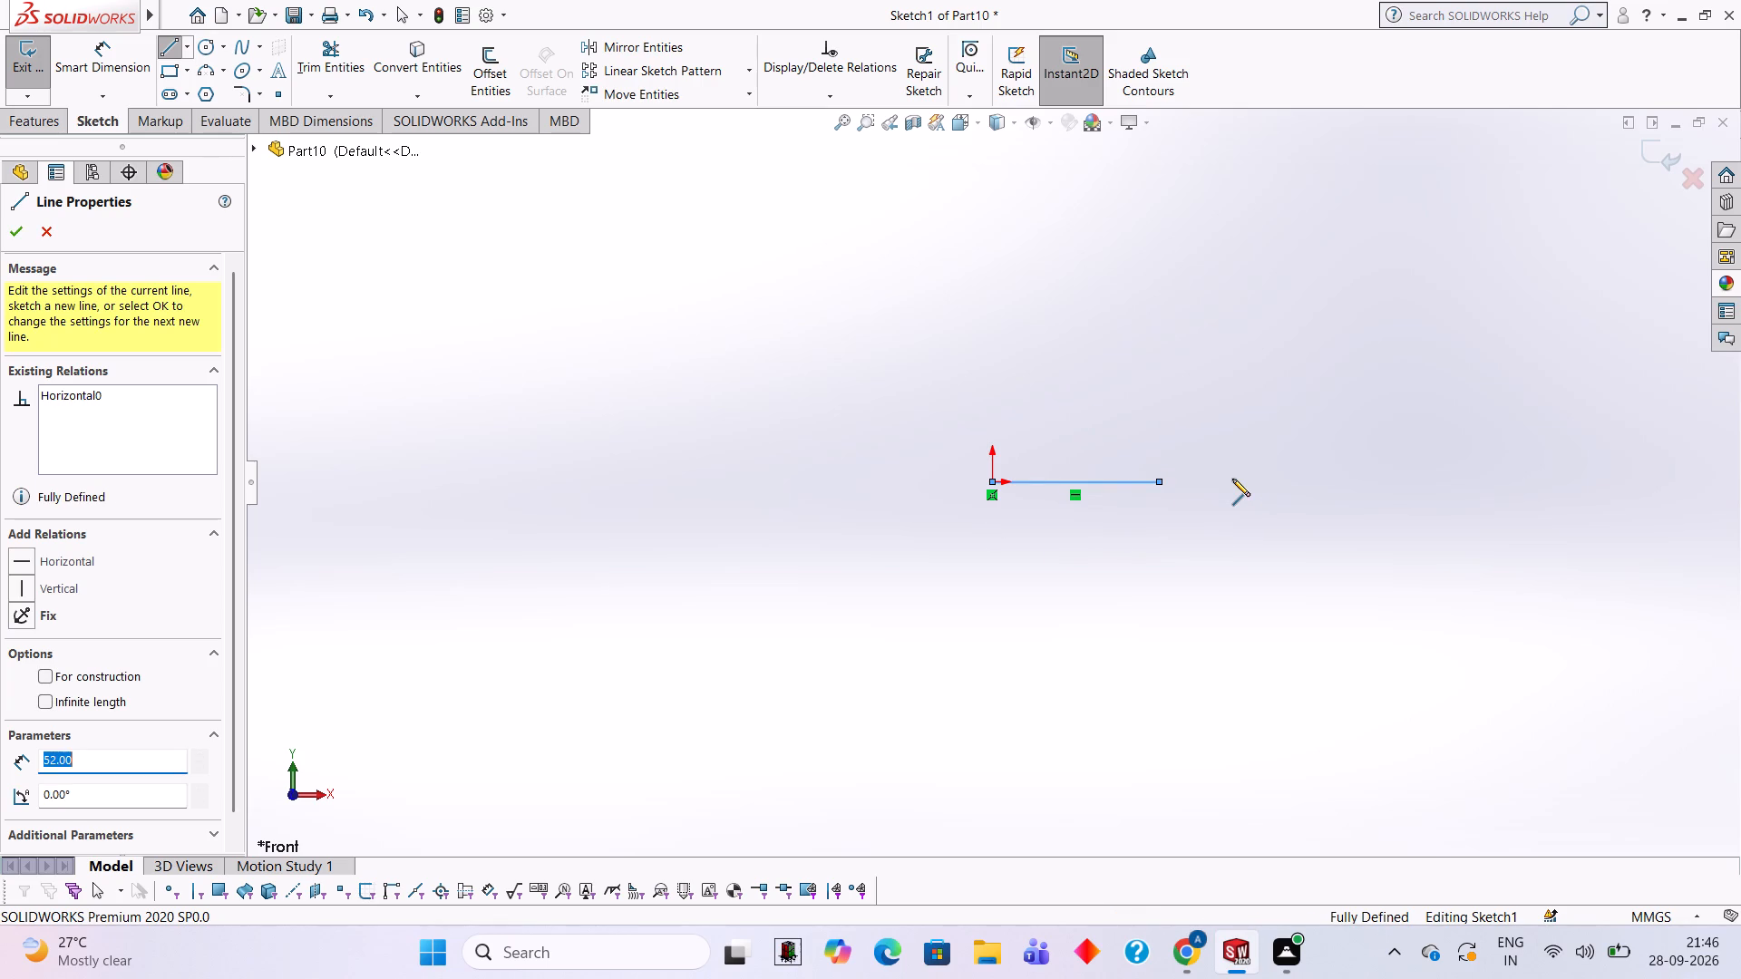
pyautogui.scroll(-4, 1152, 351)
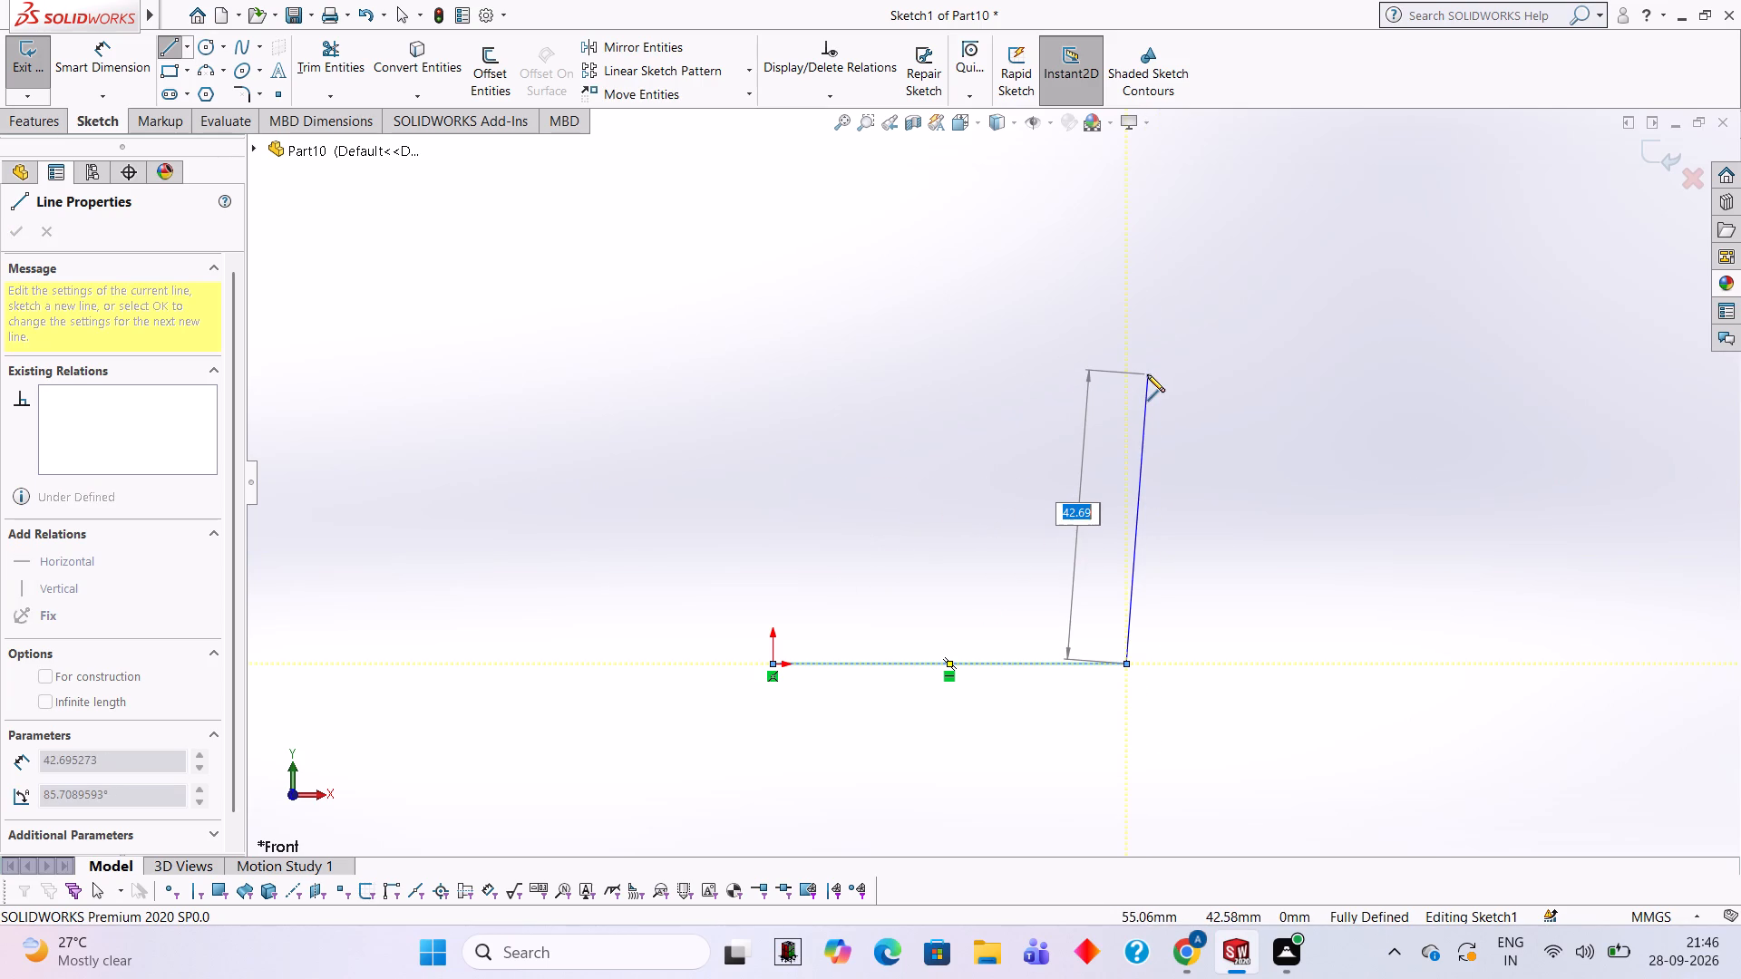
pyautogui.scroll(-2, 1060, 347)
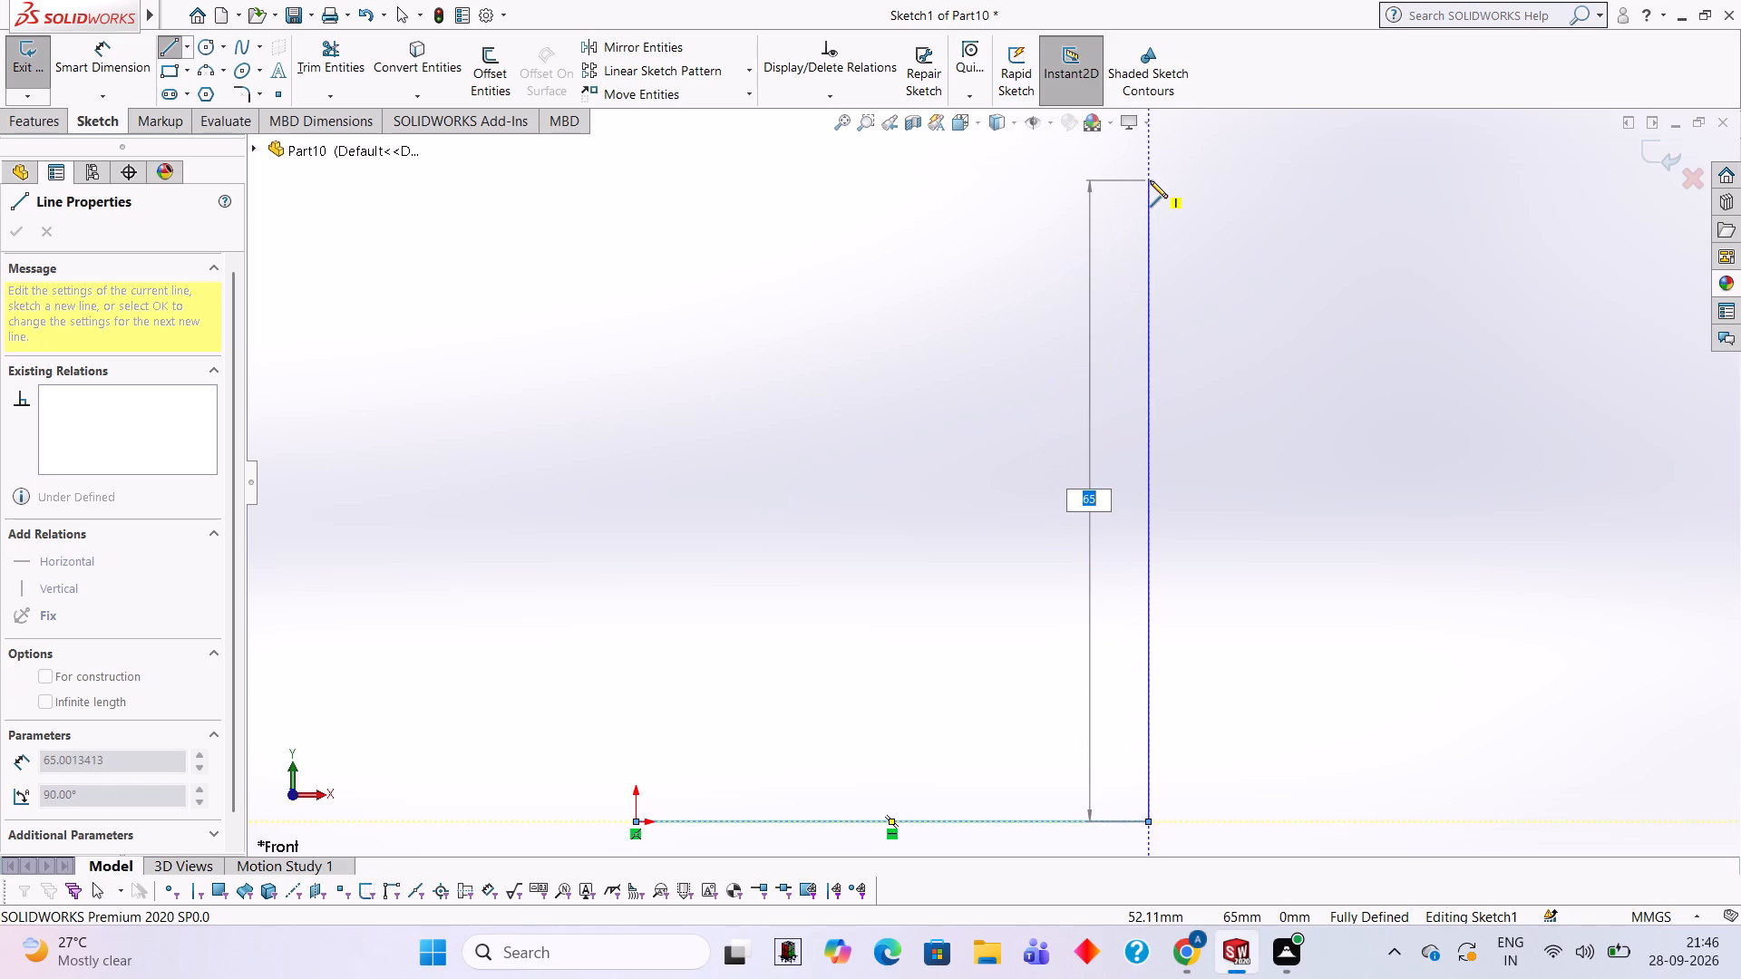
pyautogui.write('102')
pyautogui.press('Return')
# Close the rectangle with a horizontal top line ending above the origin and a vertical line down to the origin.
pyautogui.scroll(1, 1150, 180)
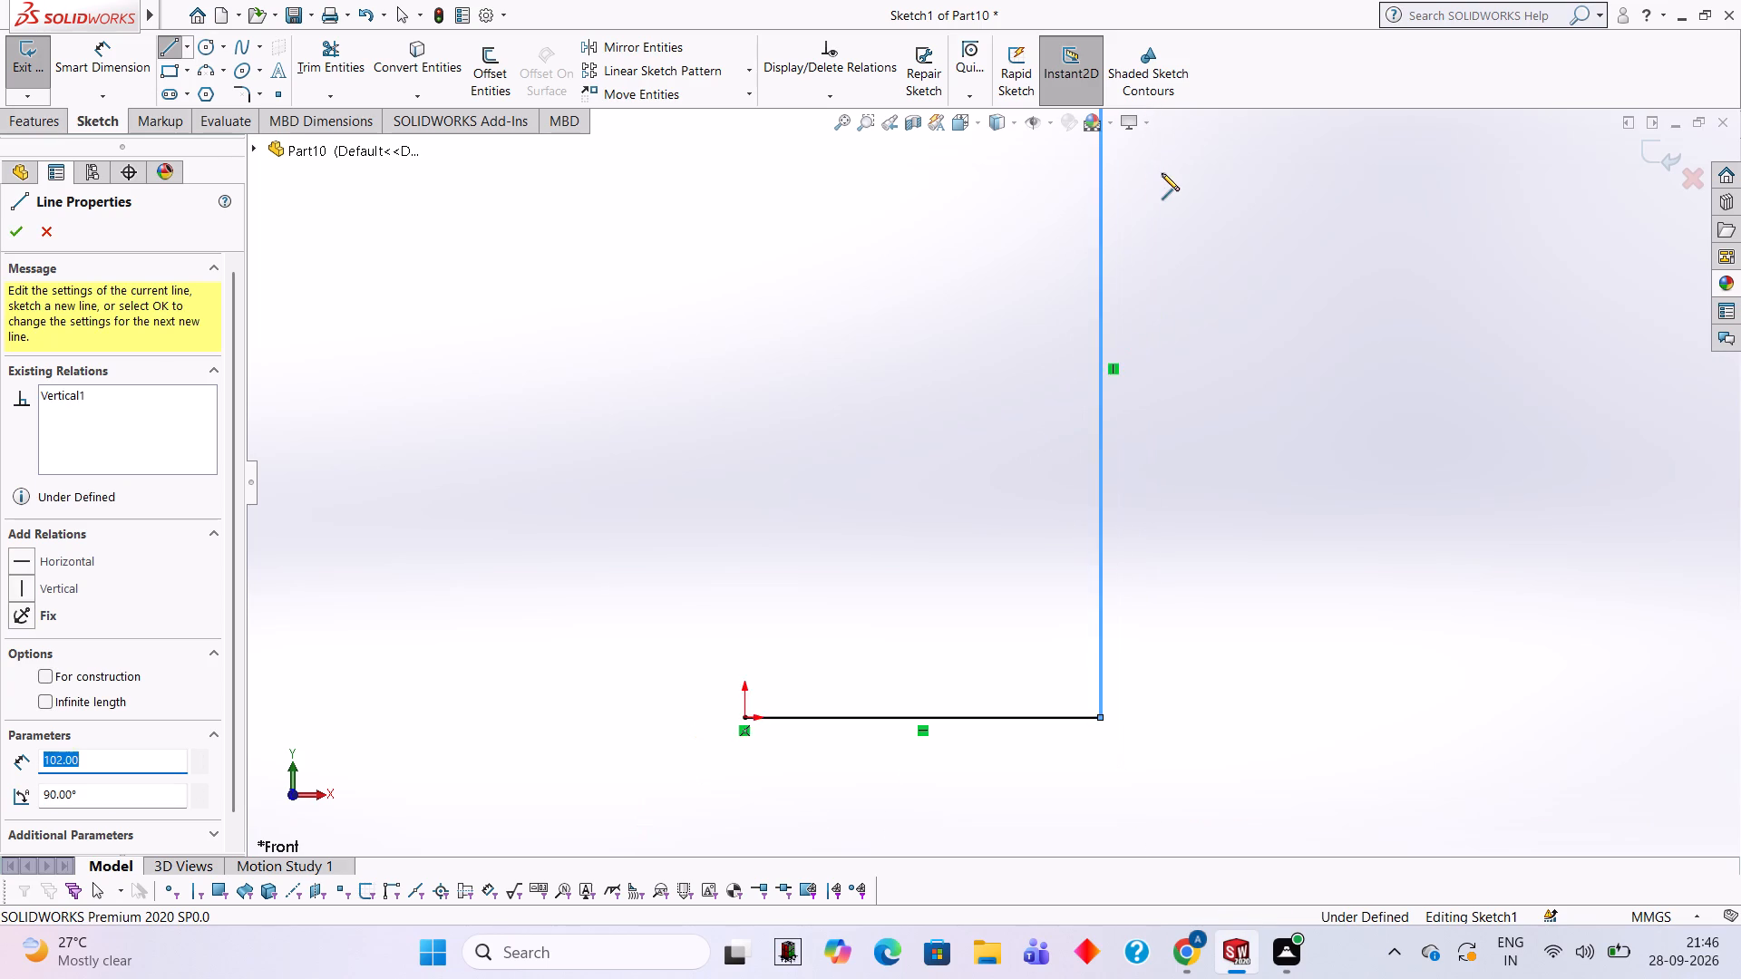
pyautogui.scroll(4, 1162, 173)
pyautogui.scroll(-3, 1088, 210)
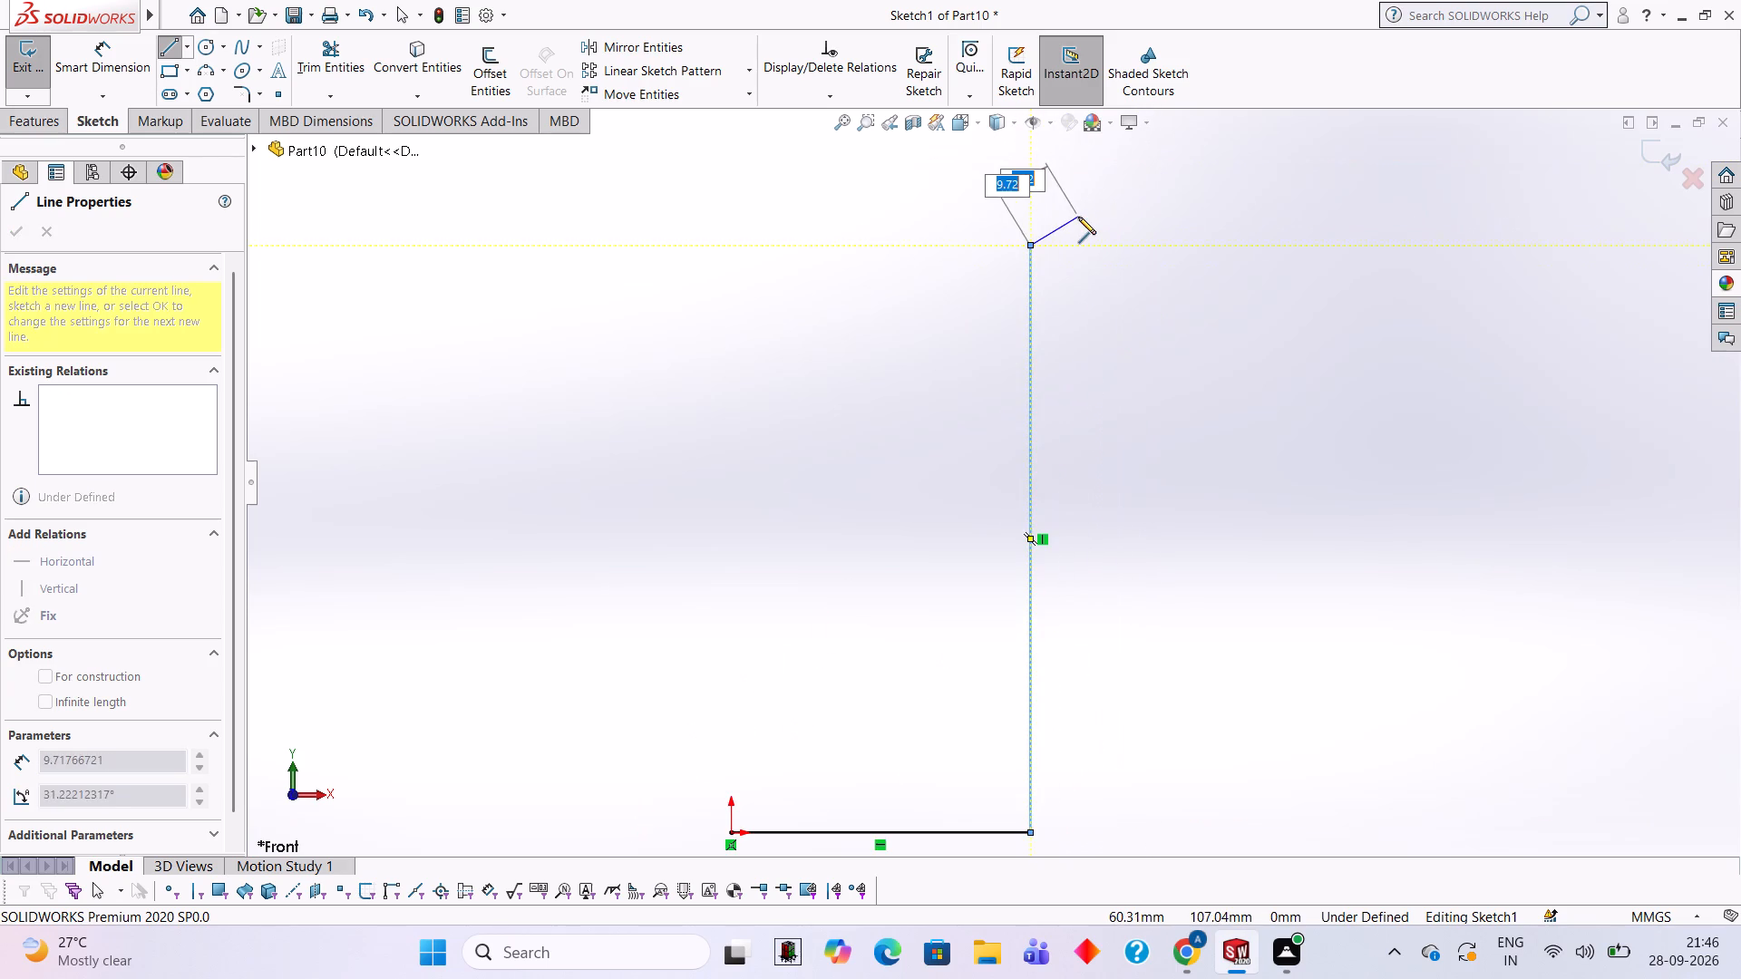
pyautogui.scroll(2, 713, 259)
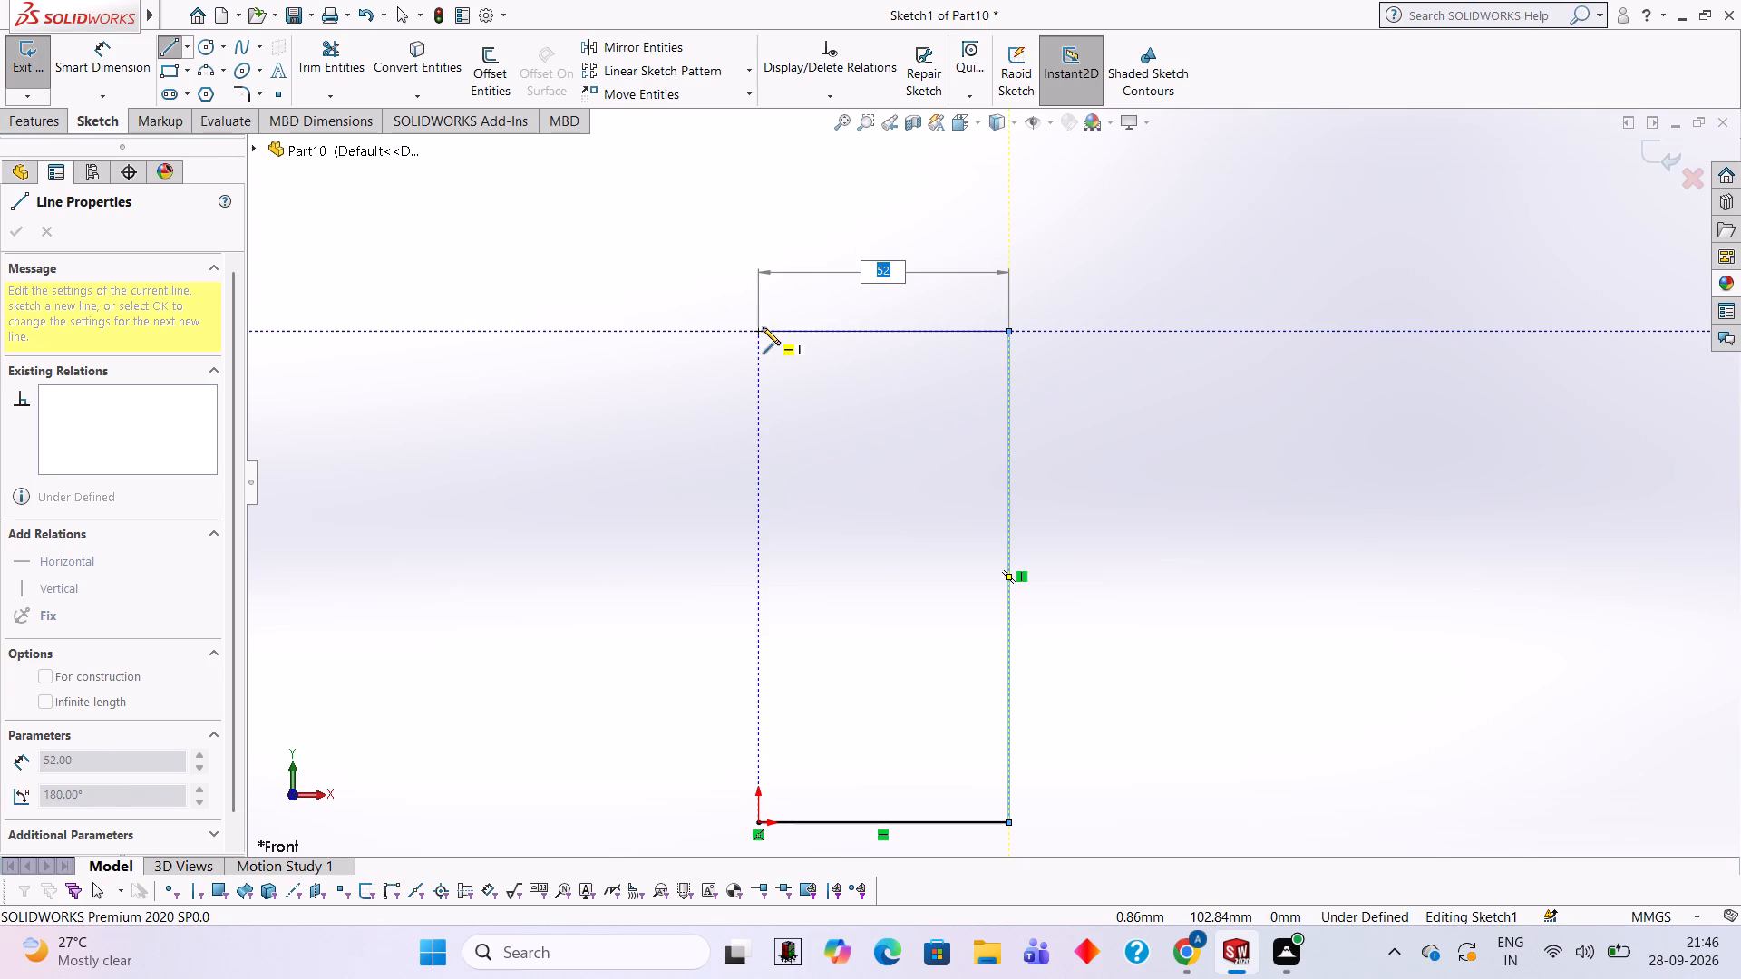
pyautogui.click(763, 327)
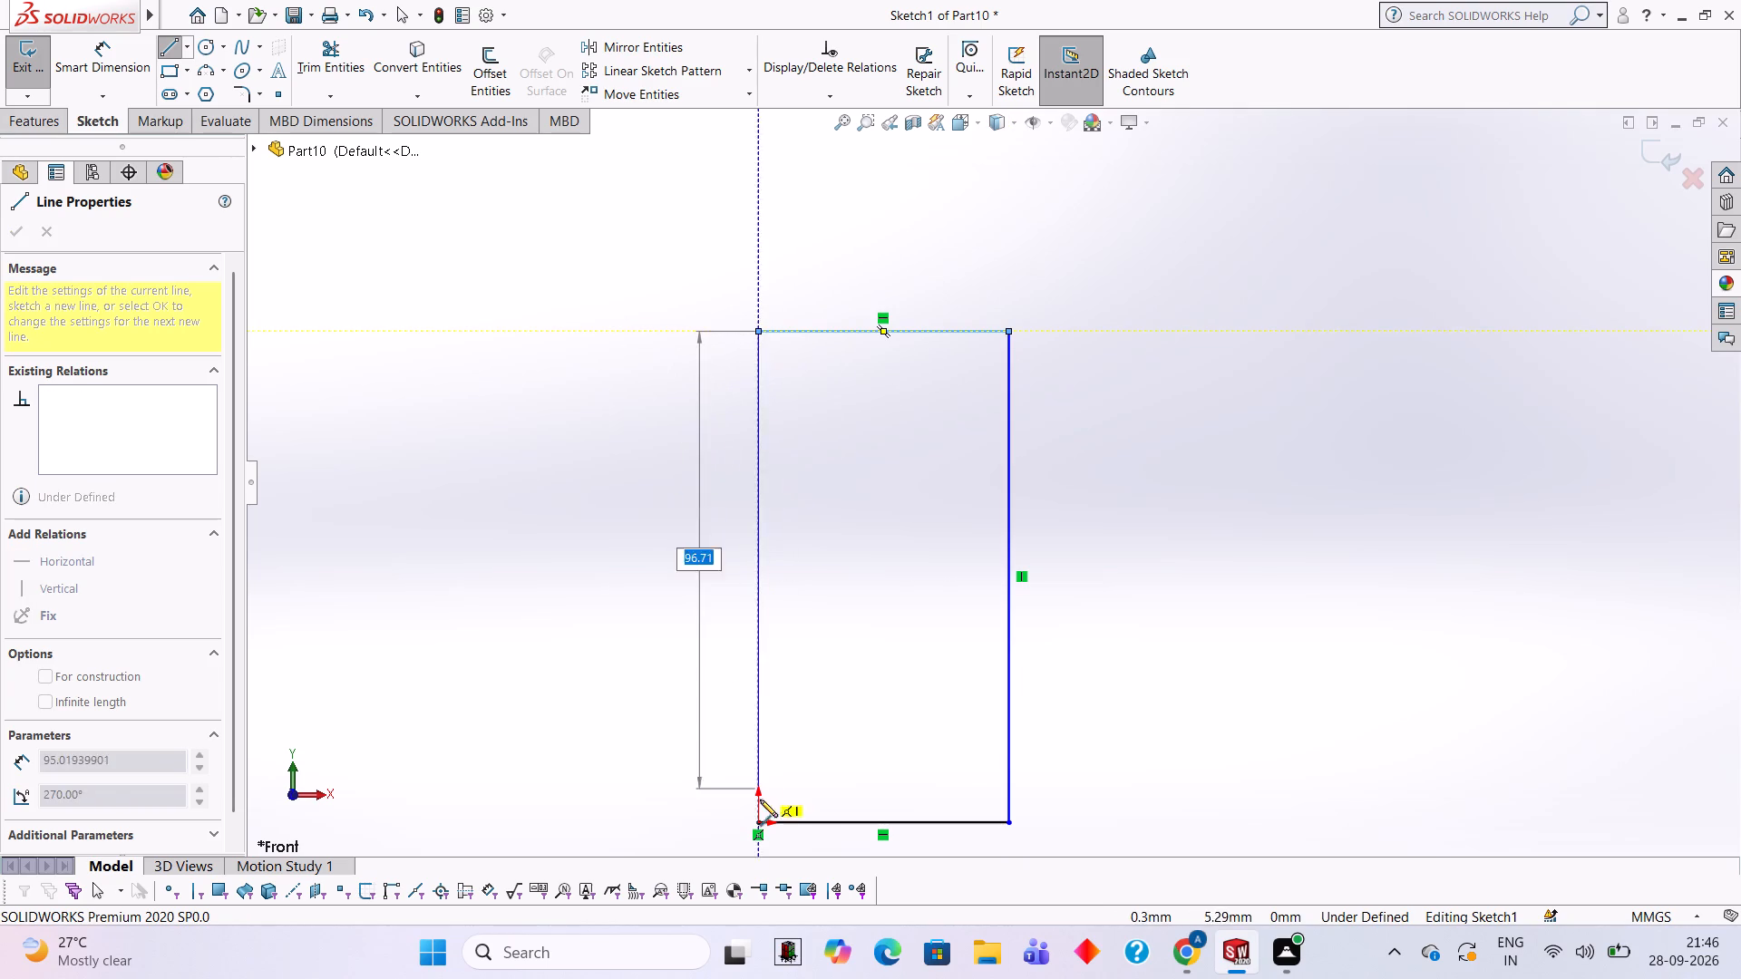
pyautogui.click(759, 819)
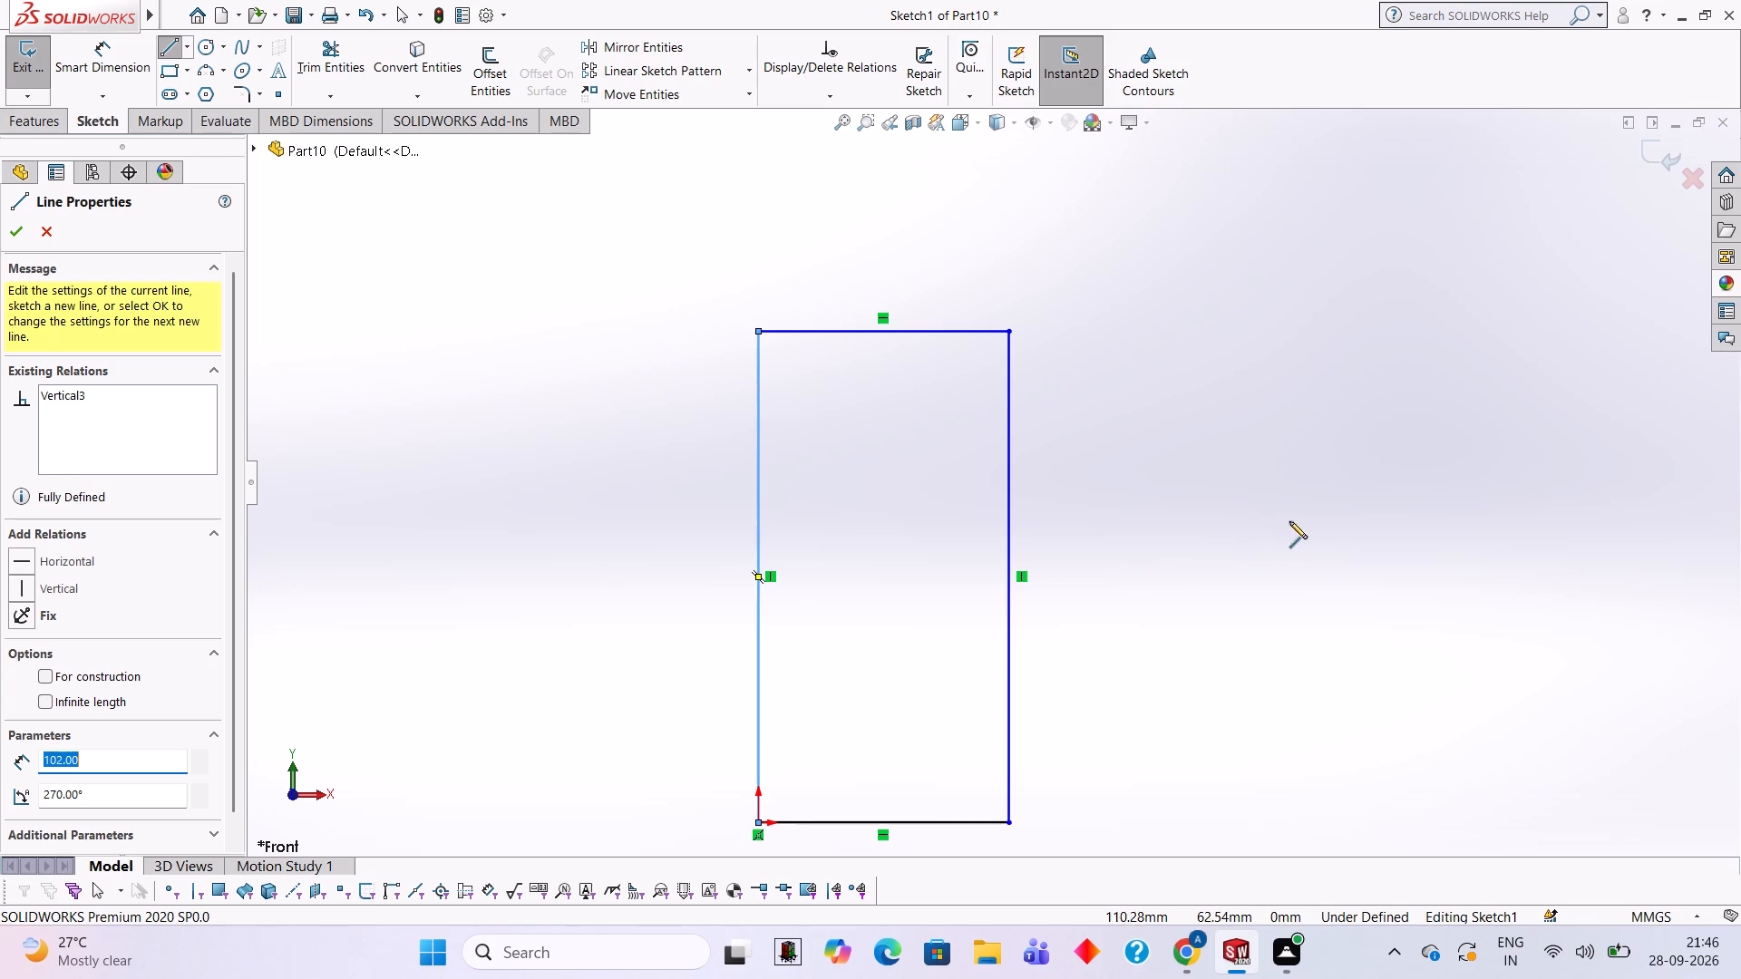
pyautogui.scroll(2, 1073, 562)
pyautogui.scroll(-2, 1074, 569)
pyautogui.scroll(1, 1058, 586)
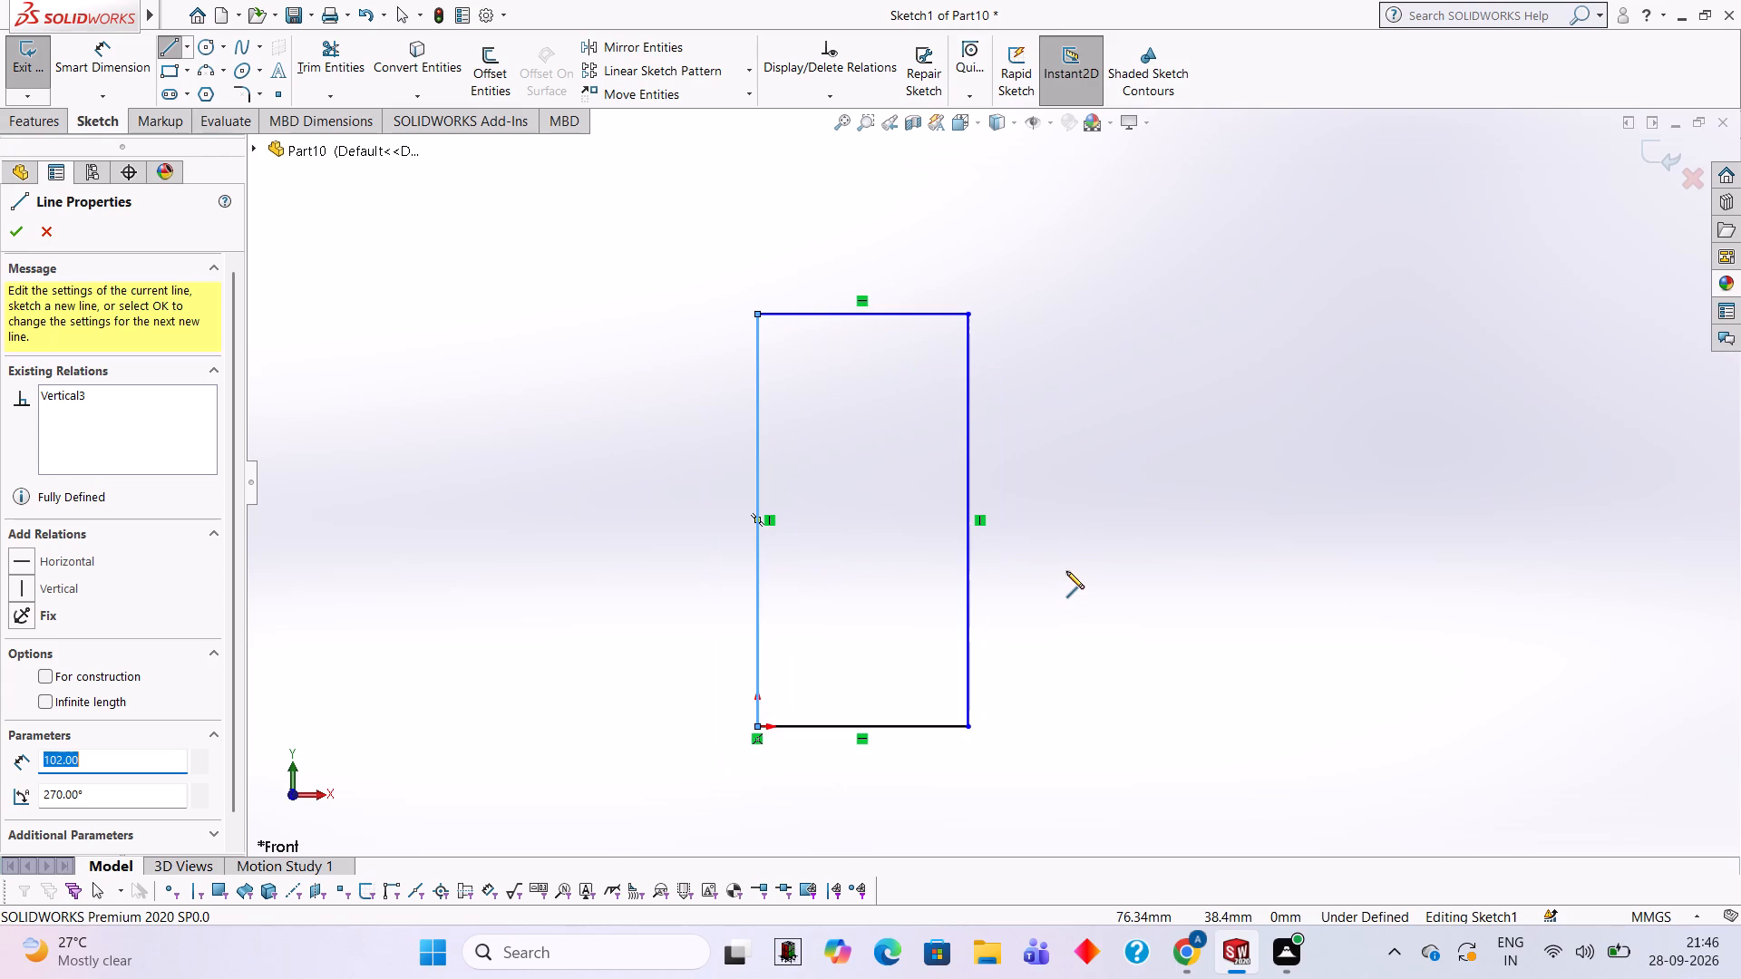
# Switch to Calculator and compute 21-12.
pyautogui.write('21-12')
pyautogui.press('Return')
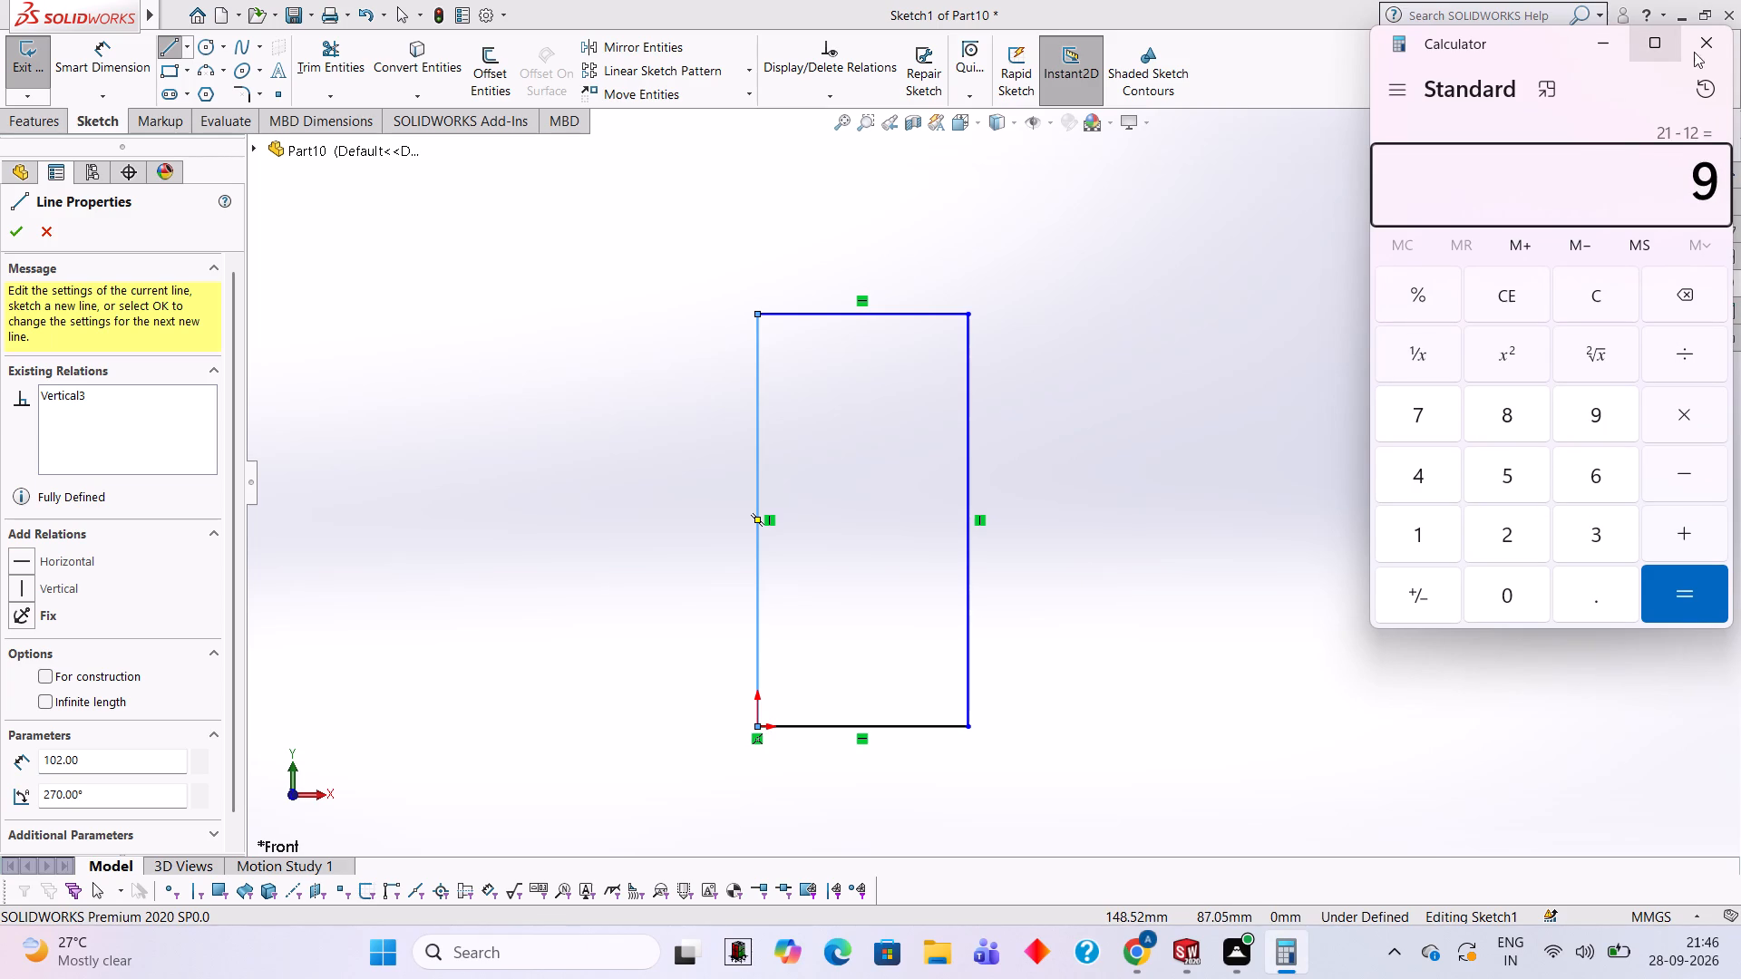
pyautogui.click(1724, 40)
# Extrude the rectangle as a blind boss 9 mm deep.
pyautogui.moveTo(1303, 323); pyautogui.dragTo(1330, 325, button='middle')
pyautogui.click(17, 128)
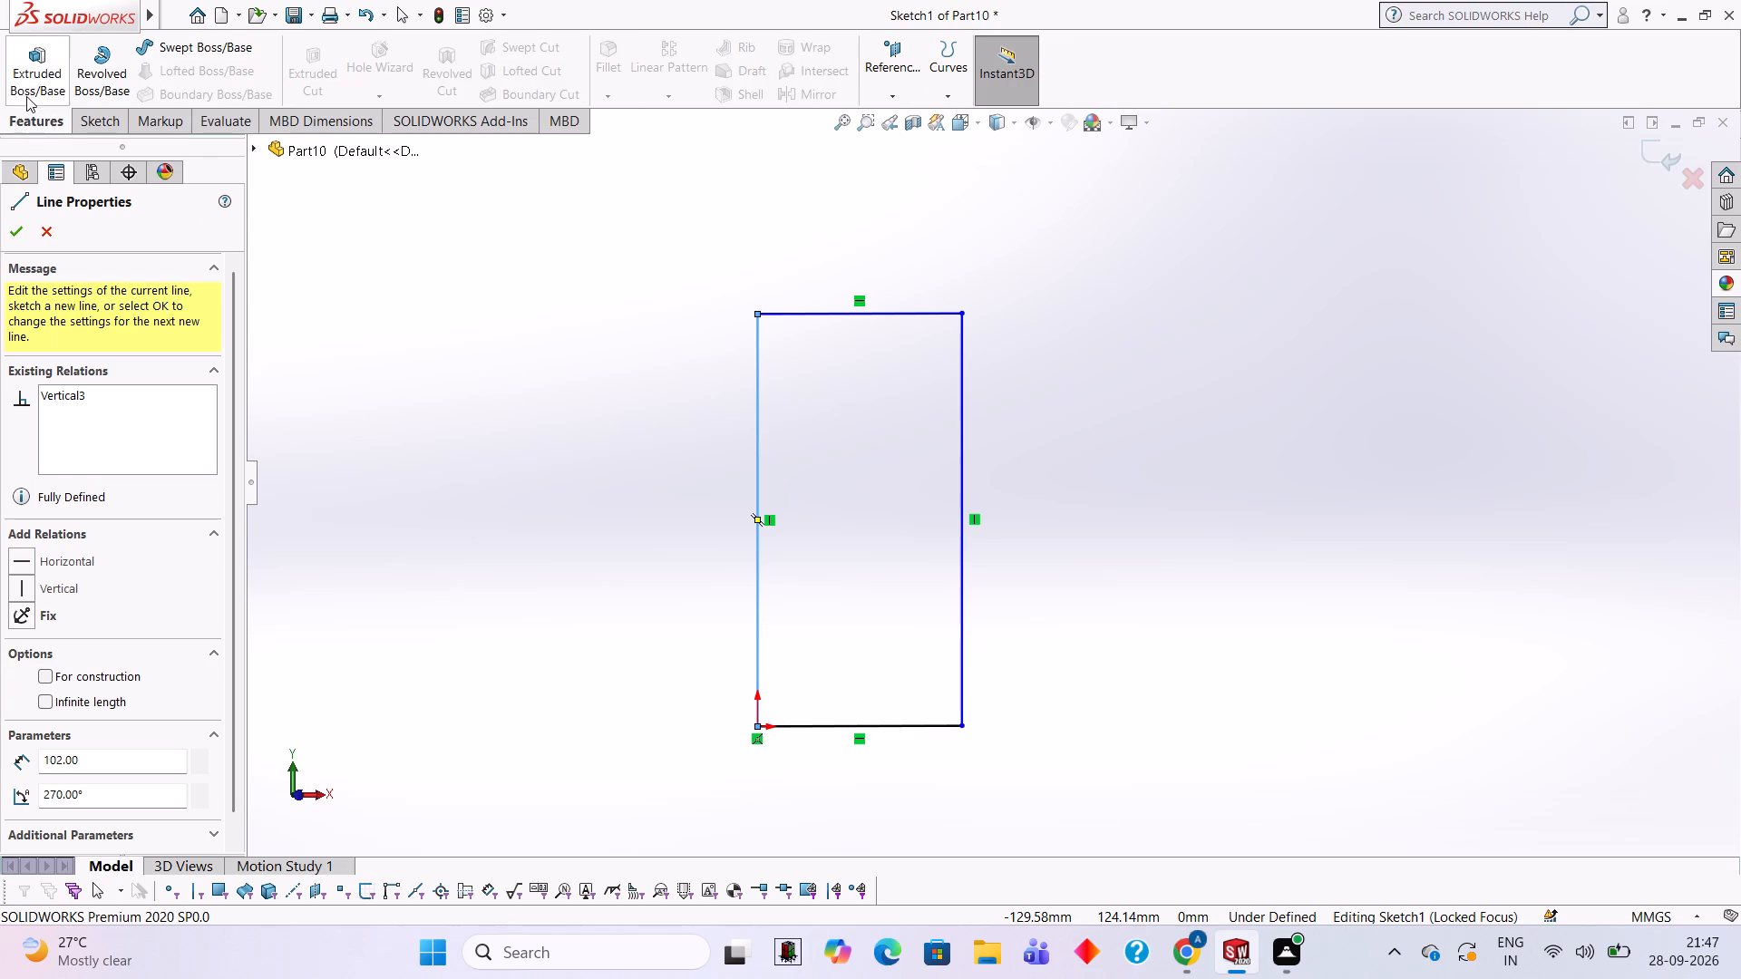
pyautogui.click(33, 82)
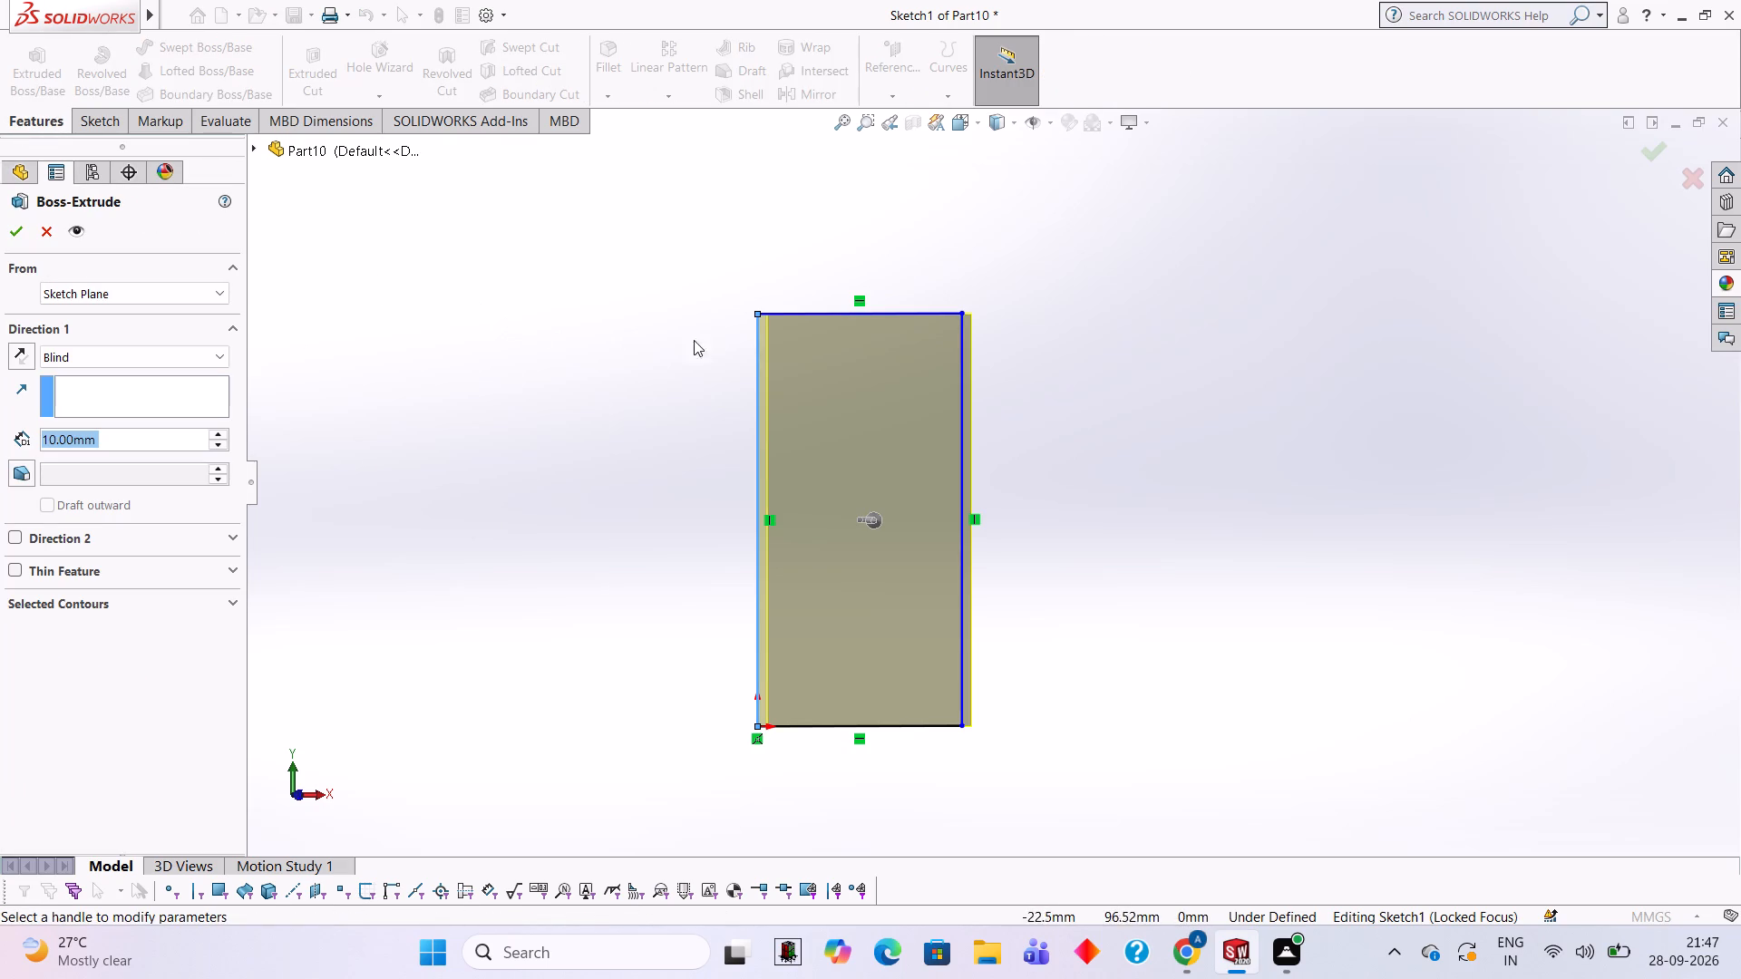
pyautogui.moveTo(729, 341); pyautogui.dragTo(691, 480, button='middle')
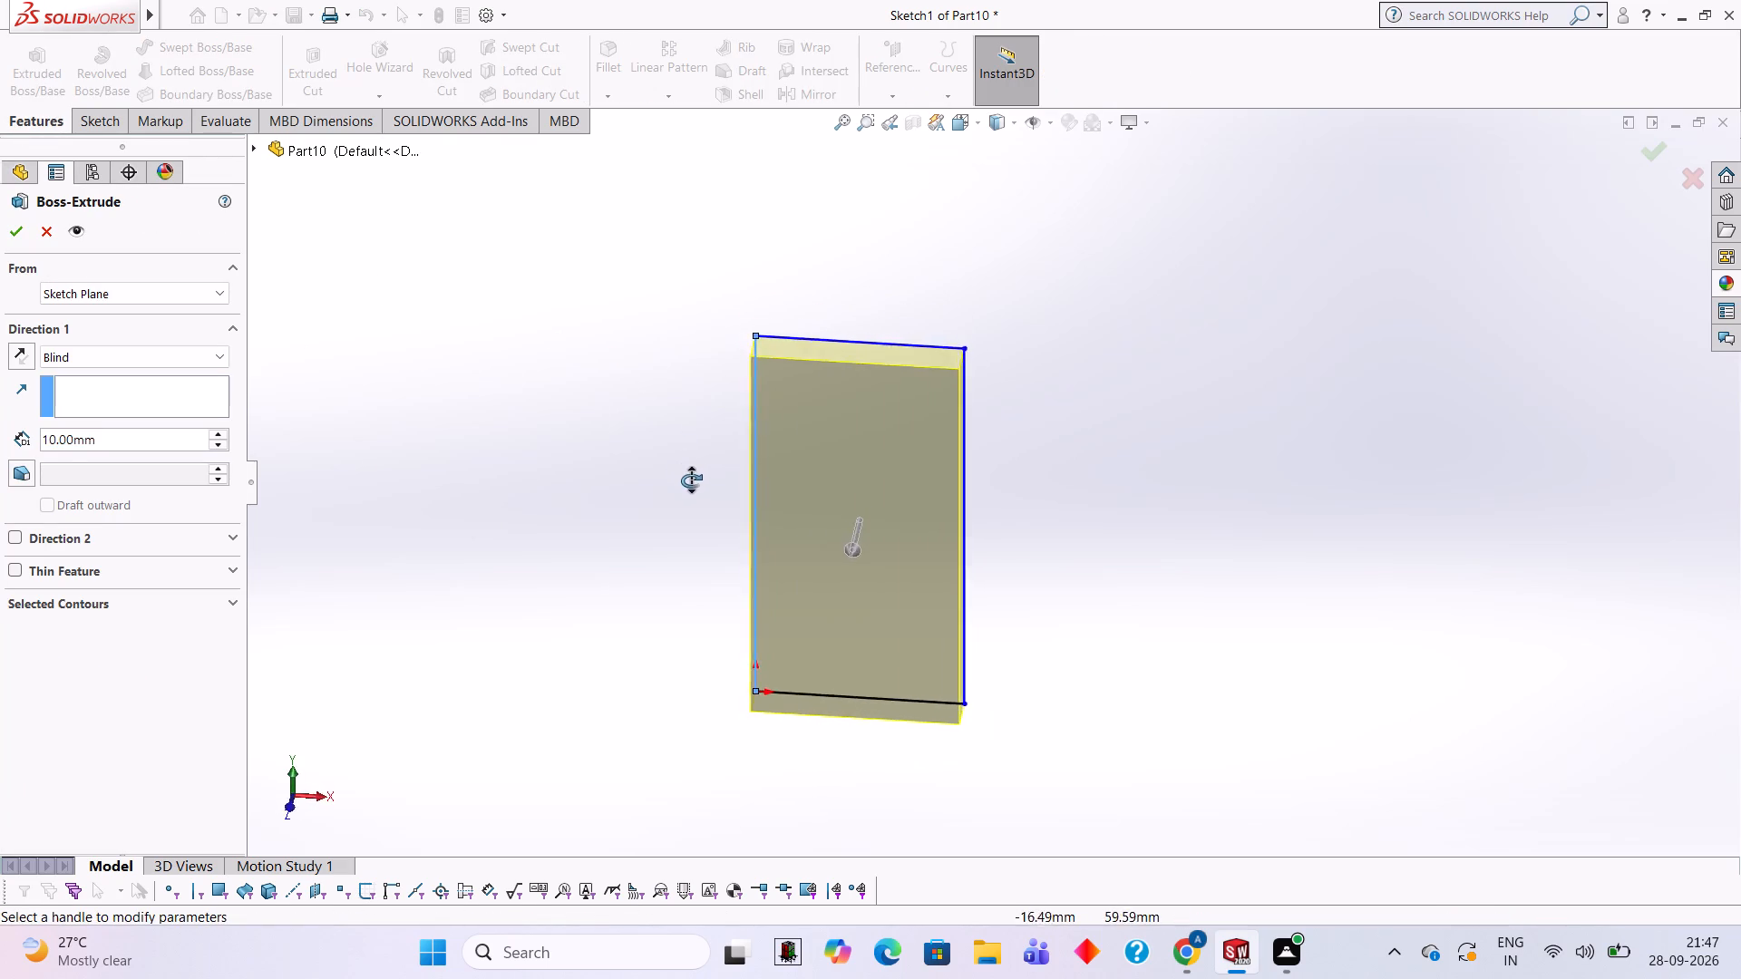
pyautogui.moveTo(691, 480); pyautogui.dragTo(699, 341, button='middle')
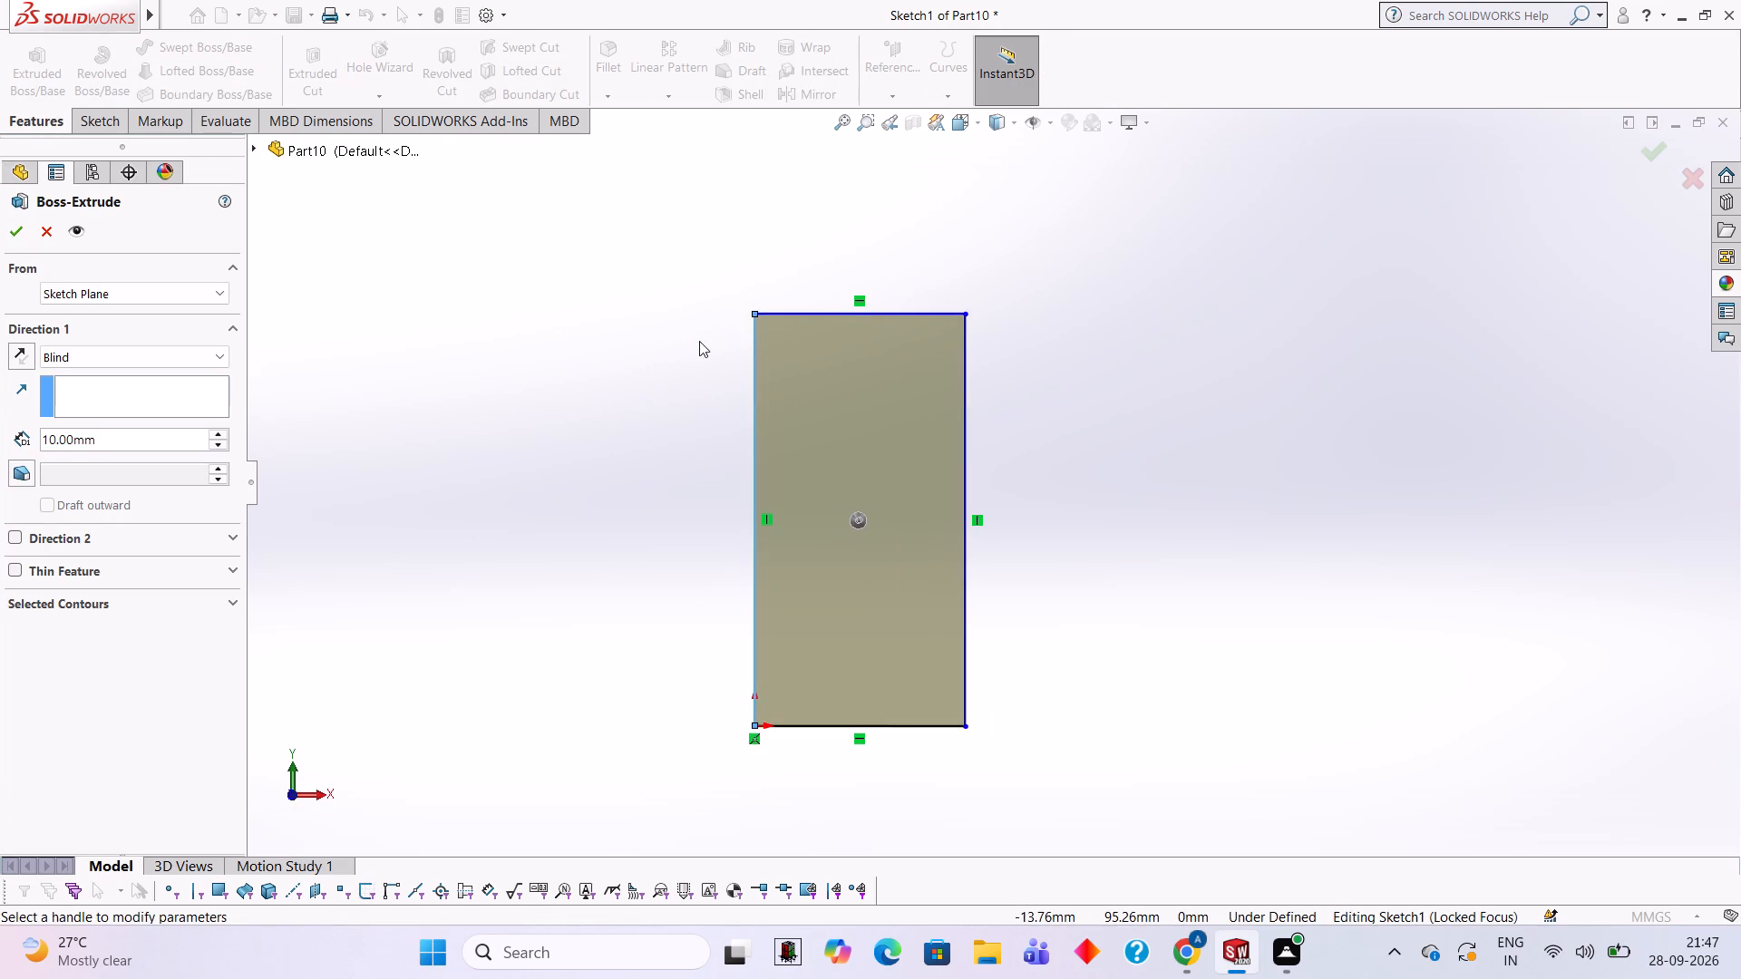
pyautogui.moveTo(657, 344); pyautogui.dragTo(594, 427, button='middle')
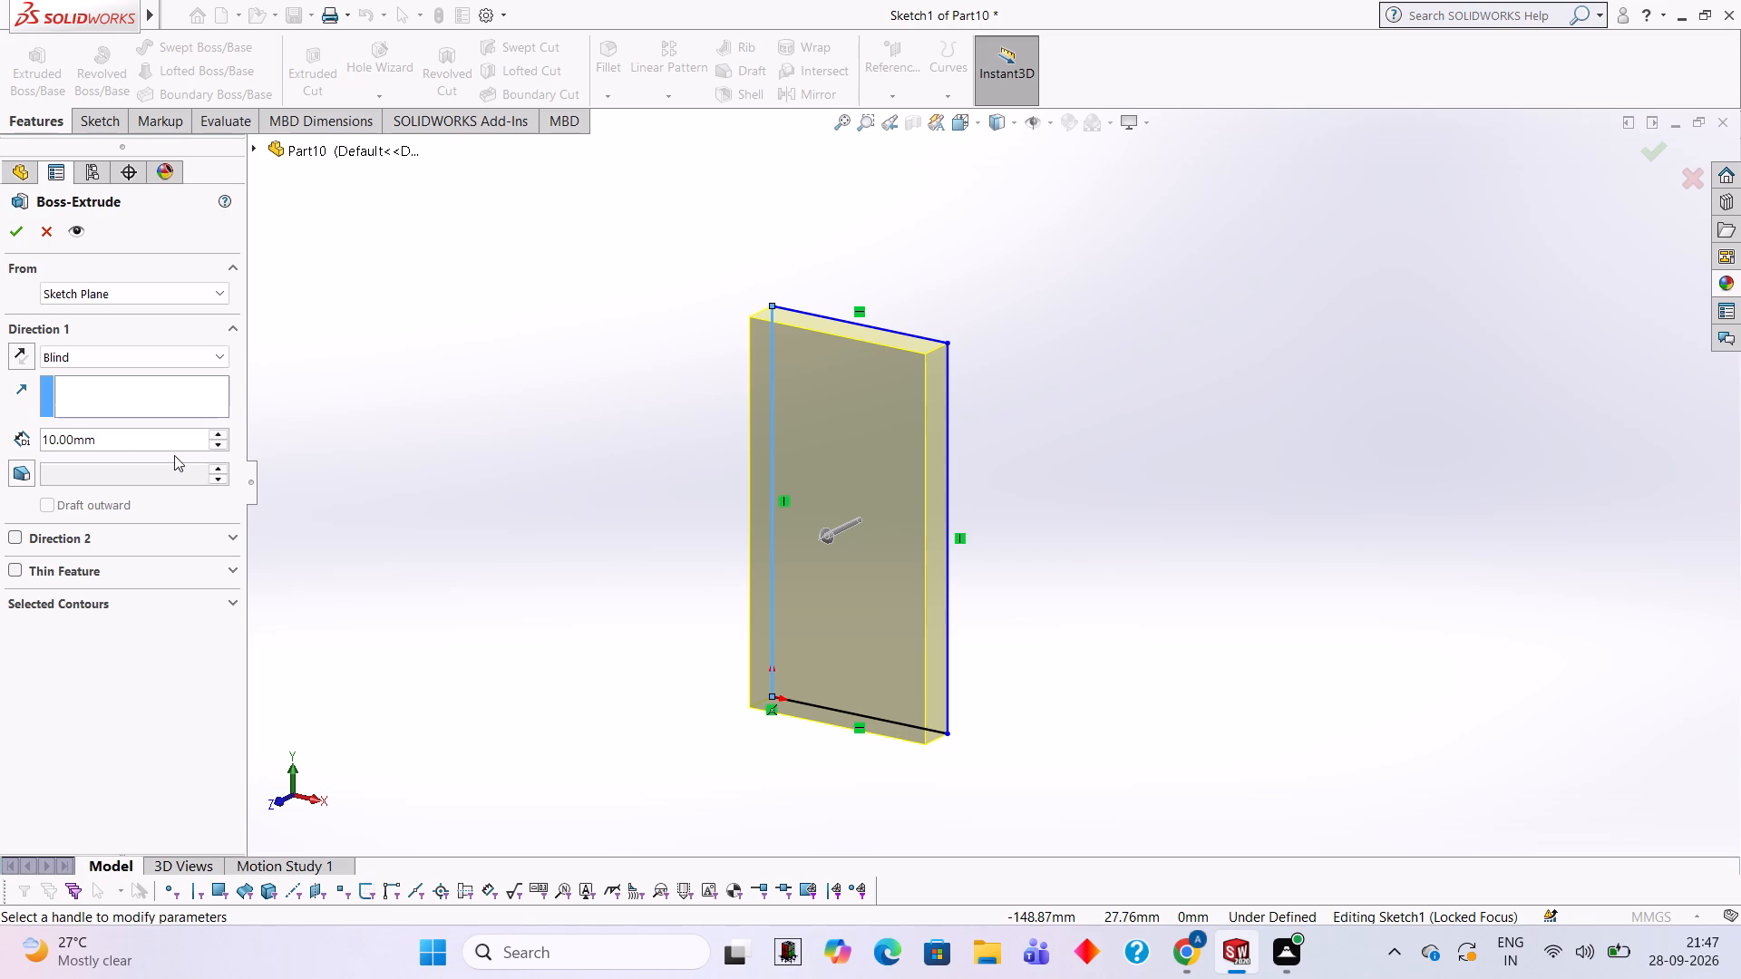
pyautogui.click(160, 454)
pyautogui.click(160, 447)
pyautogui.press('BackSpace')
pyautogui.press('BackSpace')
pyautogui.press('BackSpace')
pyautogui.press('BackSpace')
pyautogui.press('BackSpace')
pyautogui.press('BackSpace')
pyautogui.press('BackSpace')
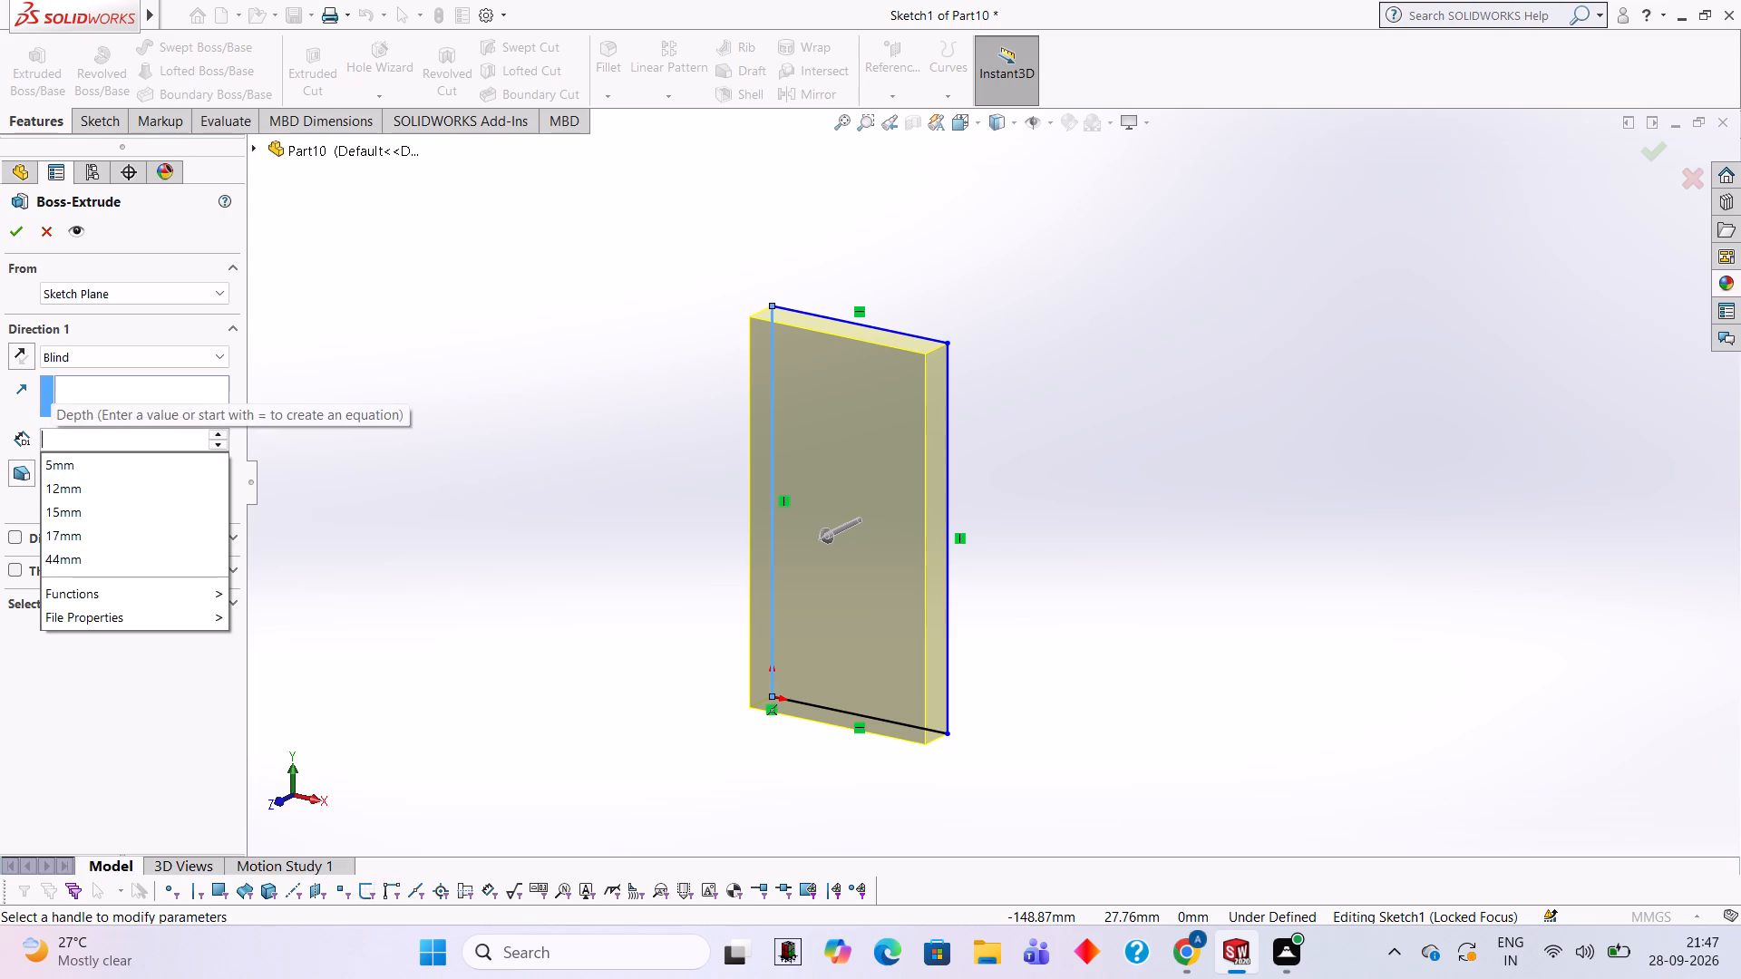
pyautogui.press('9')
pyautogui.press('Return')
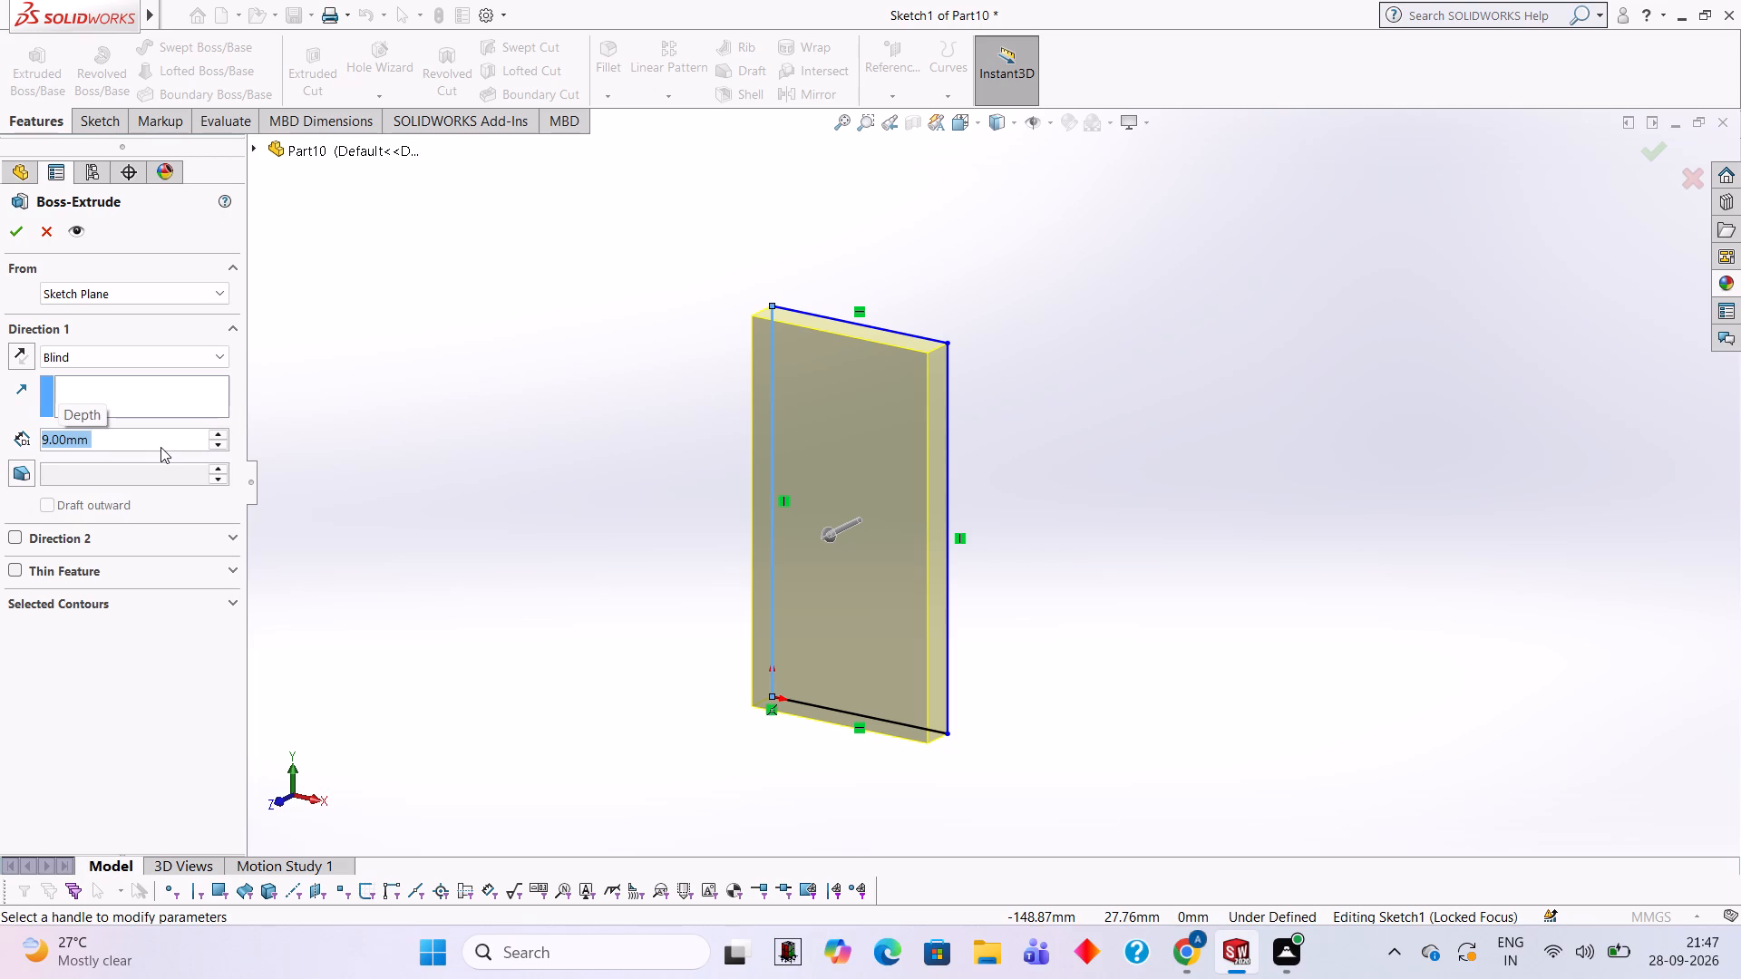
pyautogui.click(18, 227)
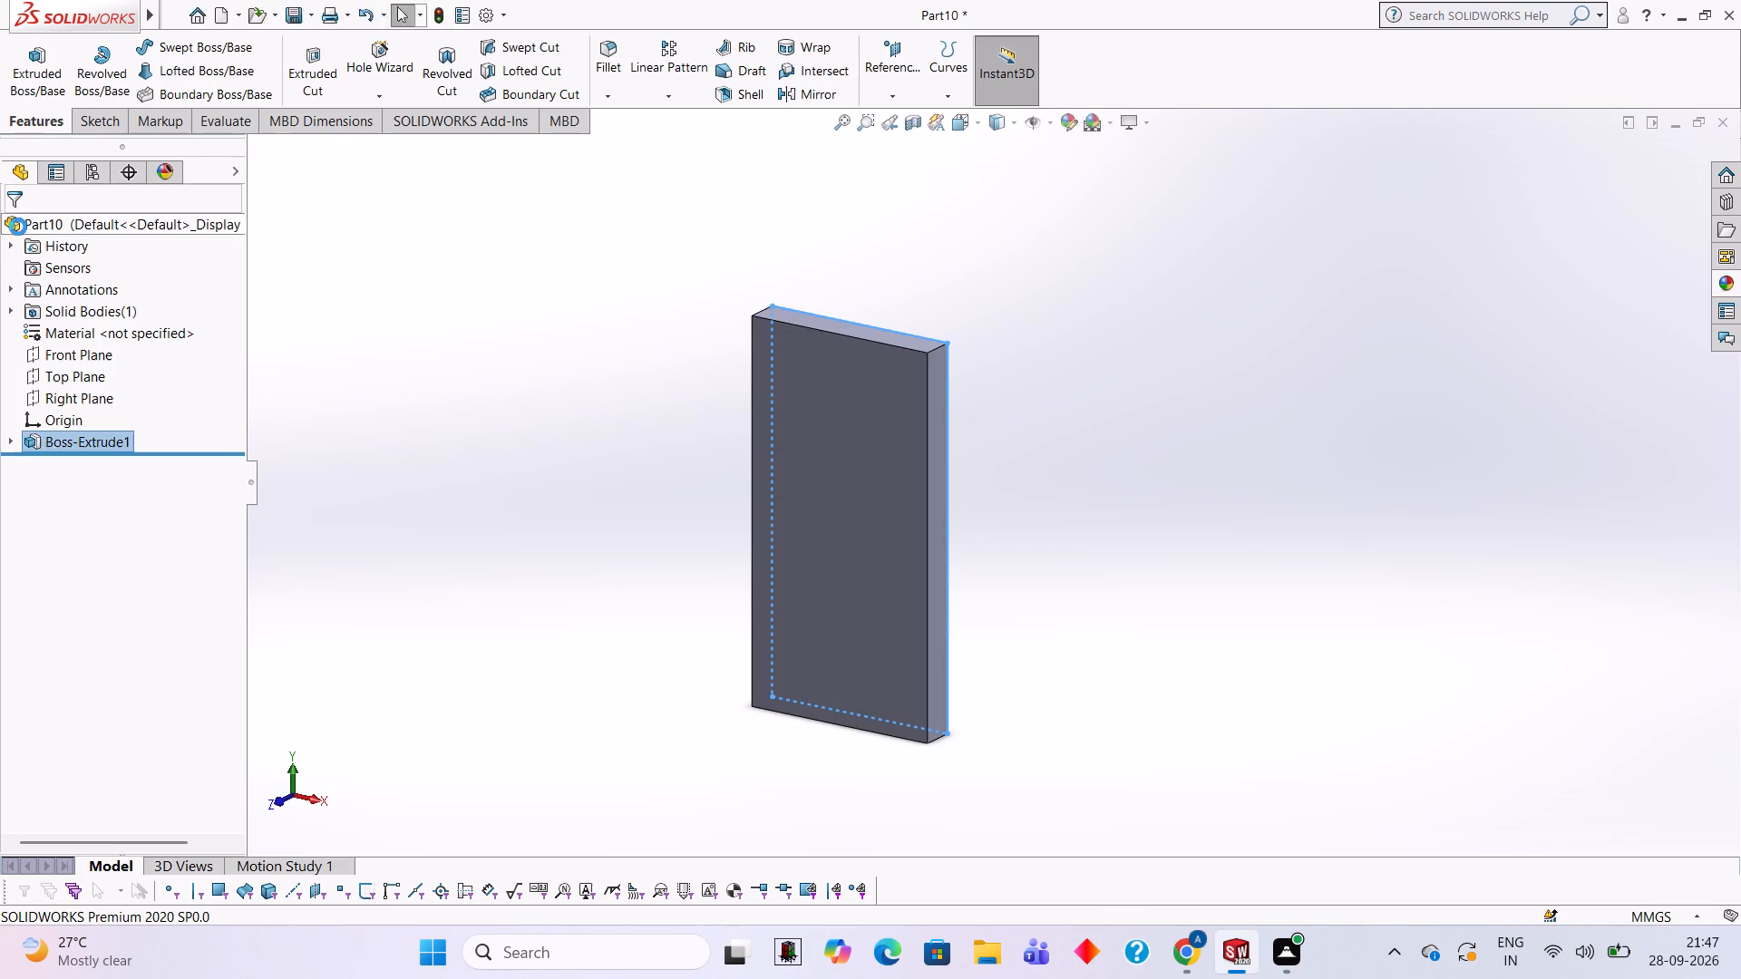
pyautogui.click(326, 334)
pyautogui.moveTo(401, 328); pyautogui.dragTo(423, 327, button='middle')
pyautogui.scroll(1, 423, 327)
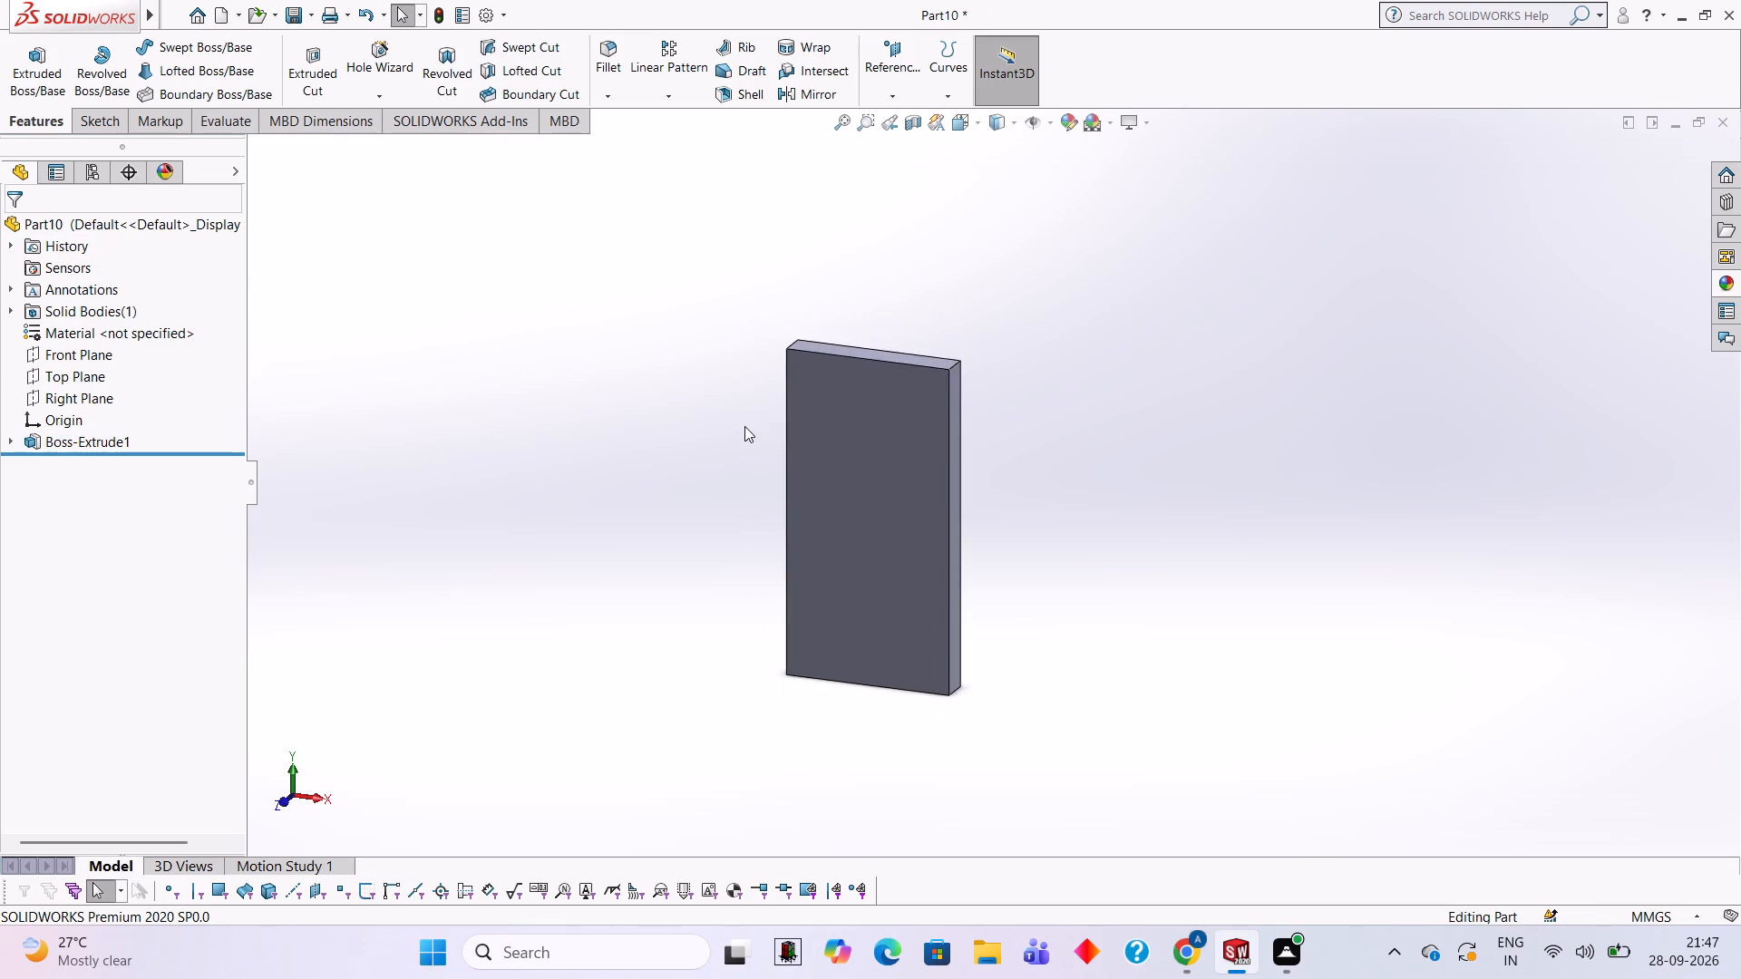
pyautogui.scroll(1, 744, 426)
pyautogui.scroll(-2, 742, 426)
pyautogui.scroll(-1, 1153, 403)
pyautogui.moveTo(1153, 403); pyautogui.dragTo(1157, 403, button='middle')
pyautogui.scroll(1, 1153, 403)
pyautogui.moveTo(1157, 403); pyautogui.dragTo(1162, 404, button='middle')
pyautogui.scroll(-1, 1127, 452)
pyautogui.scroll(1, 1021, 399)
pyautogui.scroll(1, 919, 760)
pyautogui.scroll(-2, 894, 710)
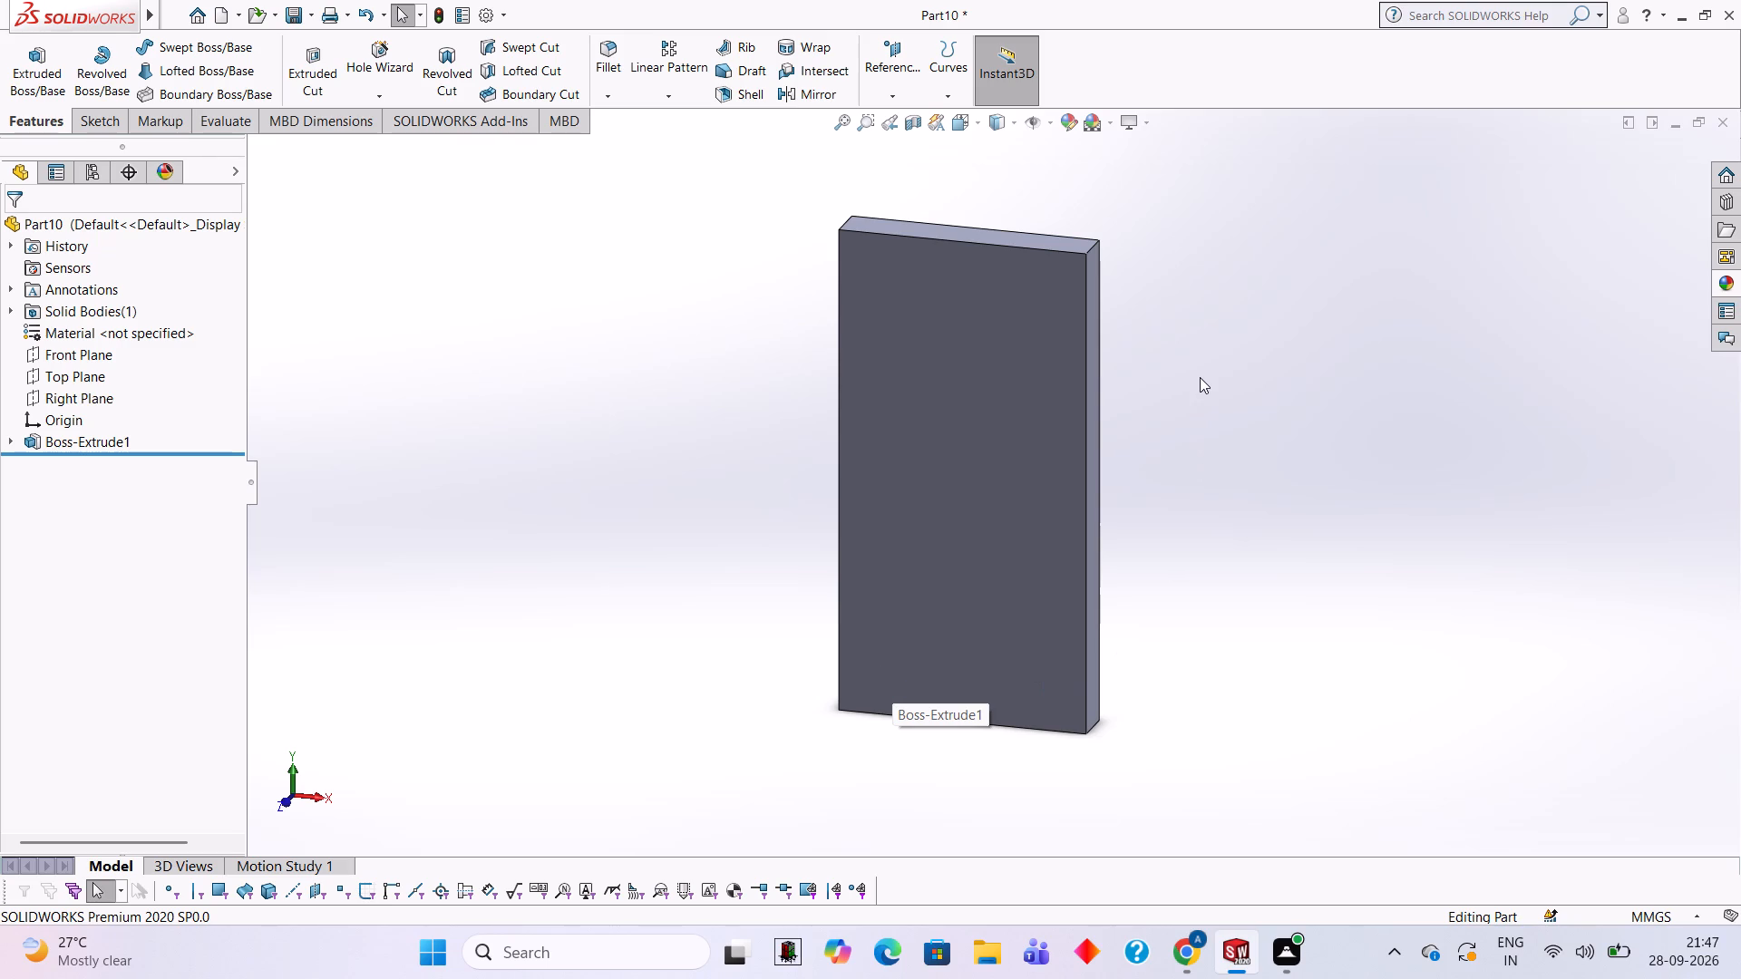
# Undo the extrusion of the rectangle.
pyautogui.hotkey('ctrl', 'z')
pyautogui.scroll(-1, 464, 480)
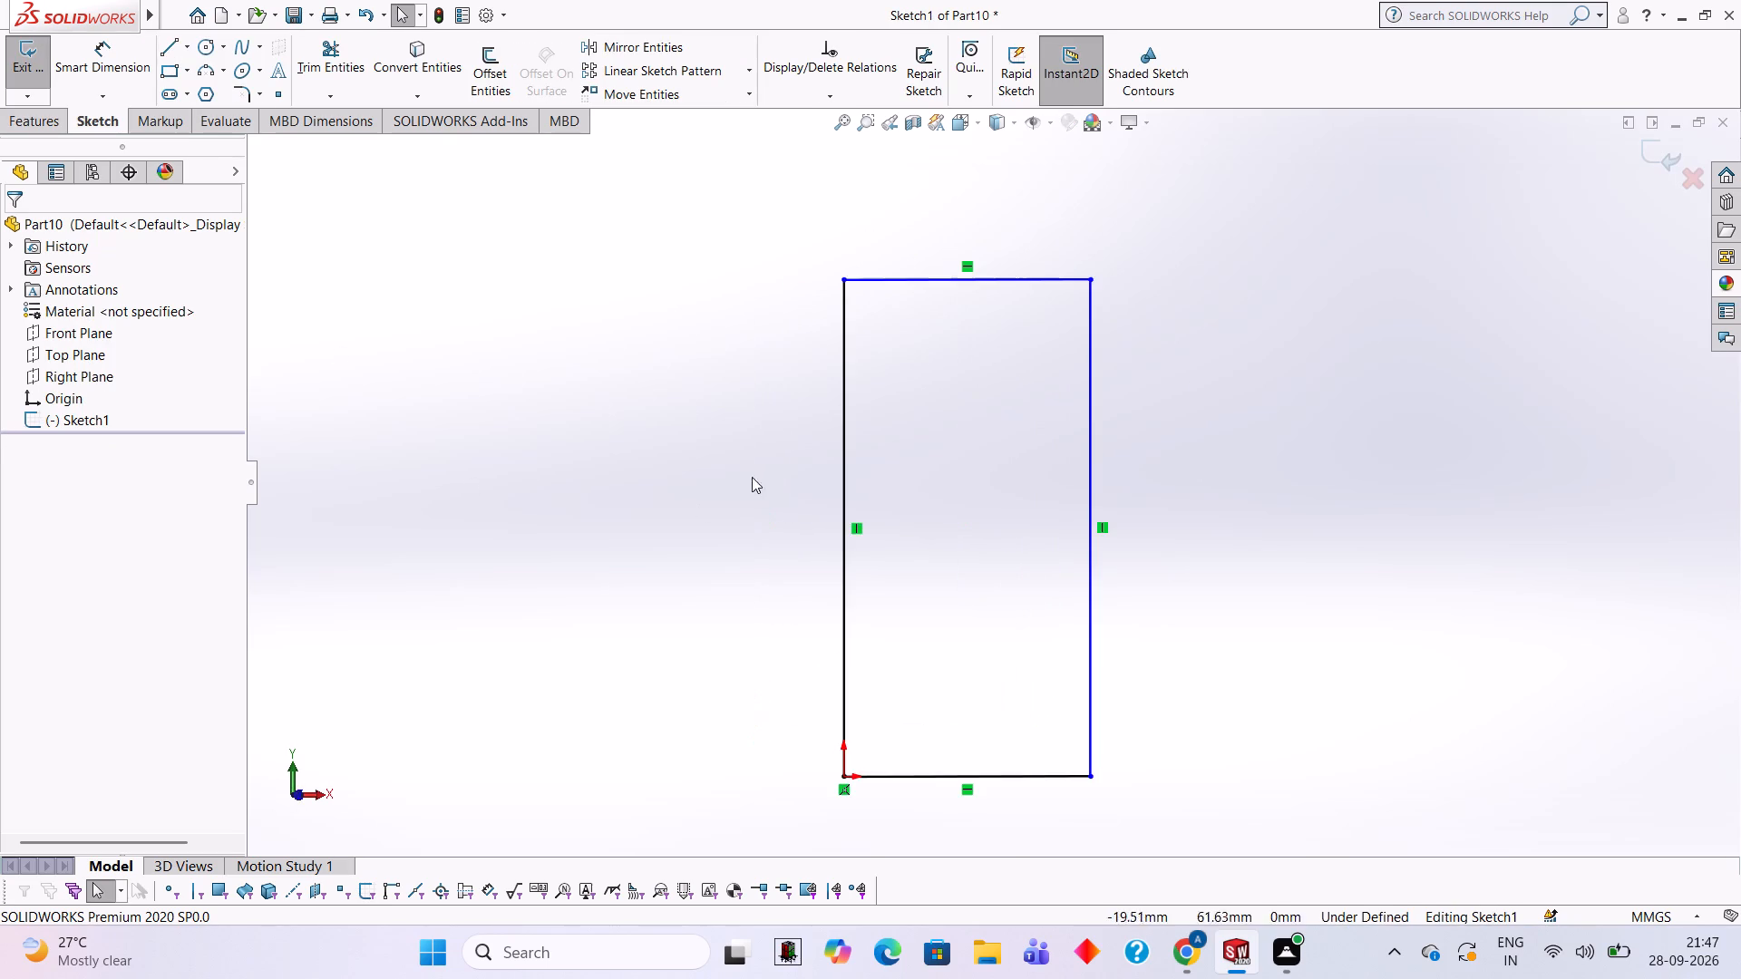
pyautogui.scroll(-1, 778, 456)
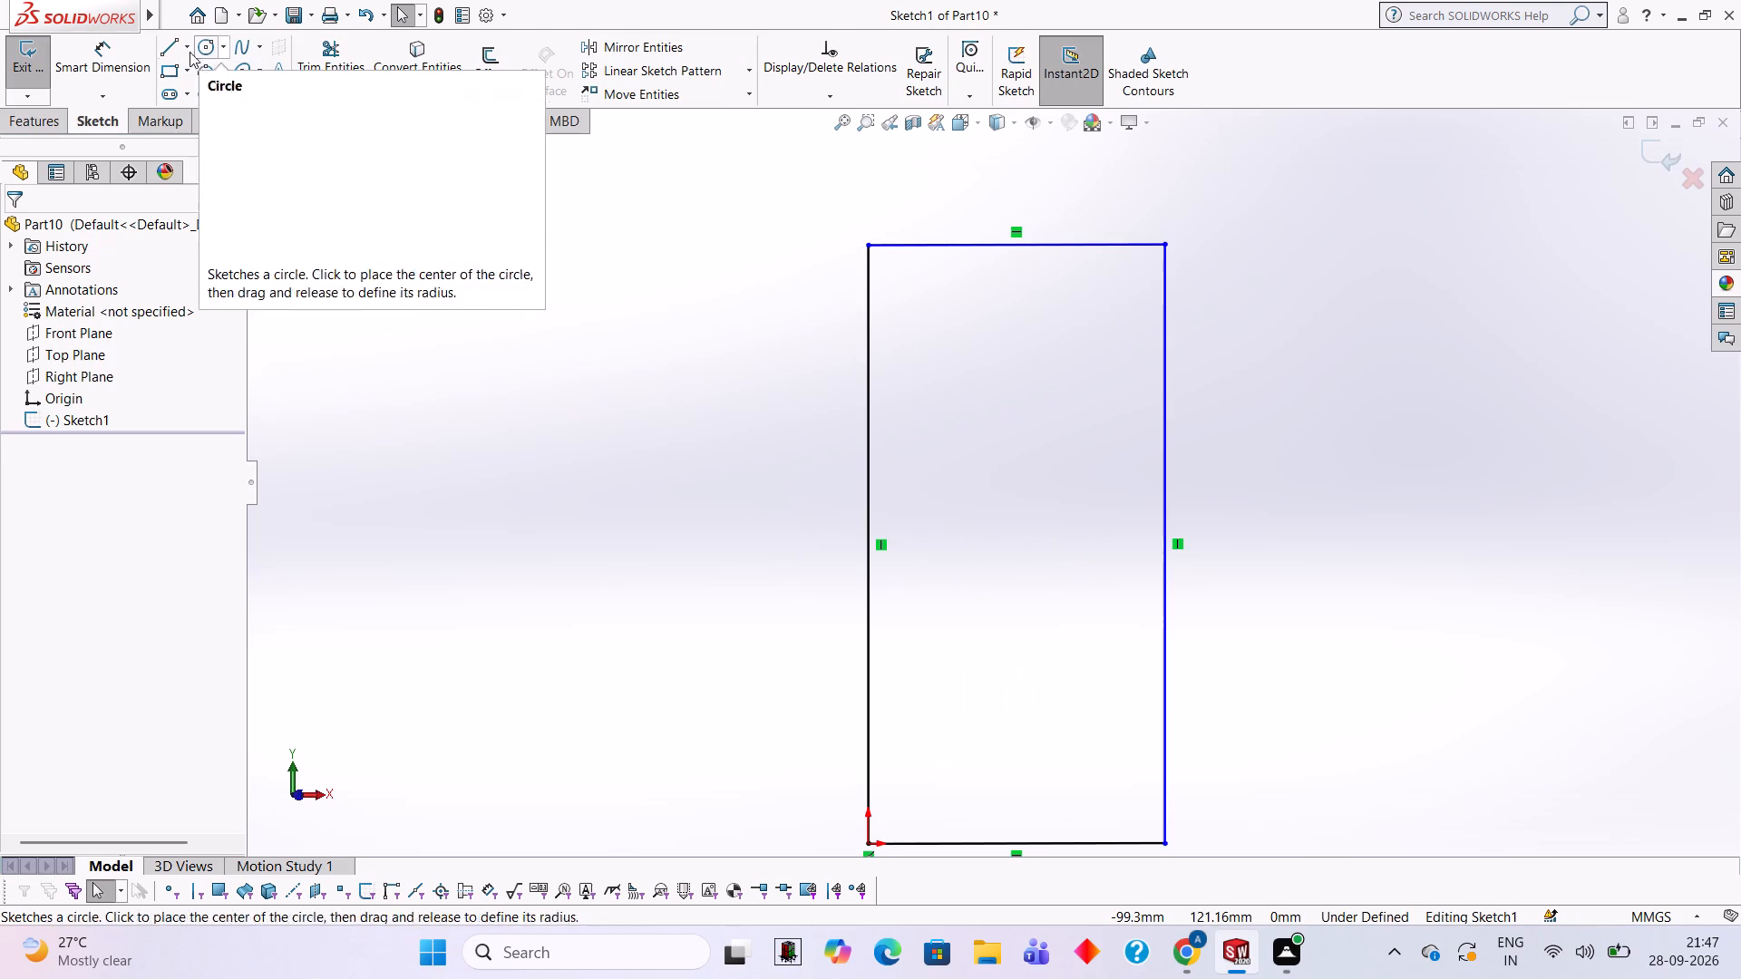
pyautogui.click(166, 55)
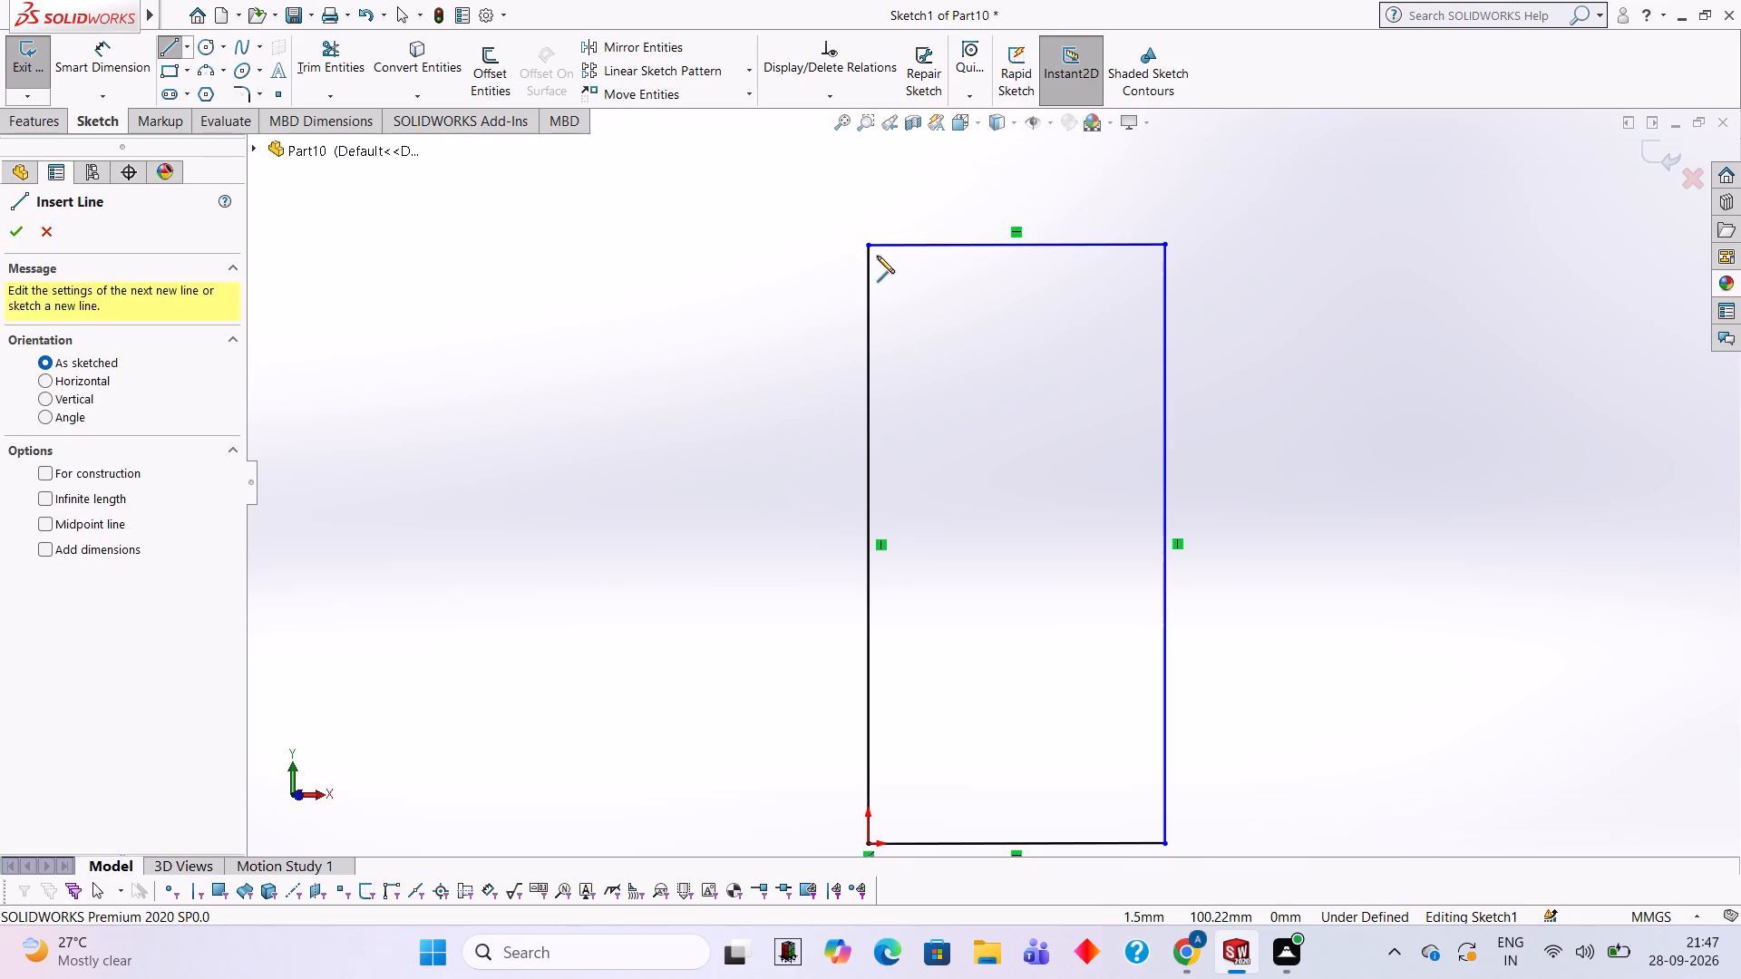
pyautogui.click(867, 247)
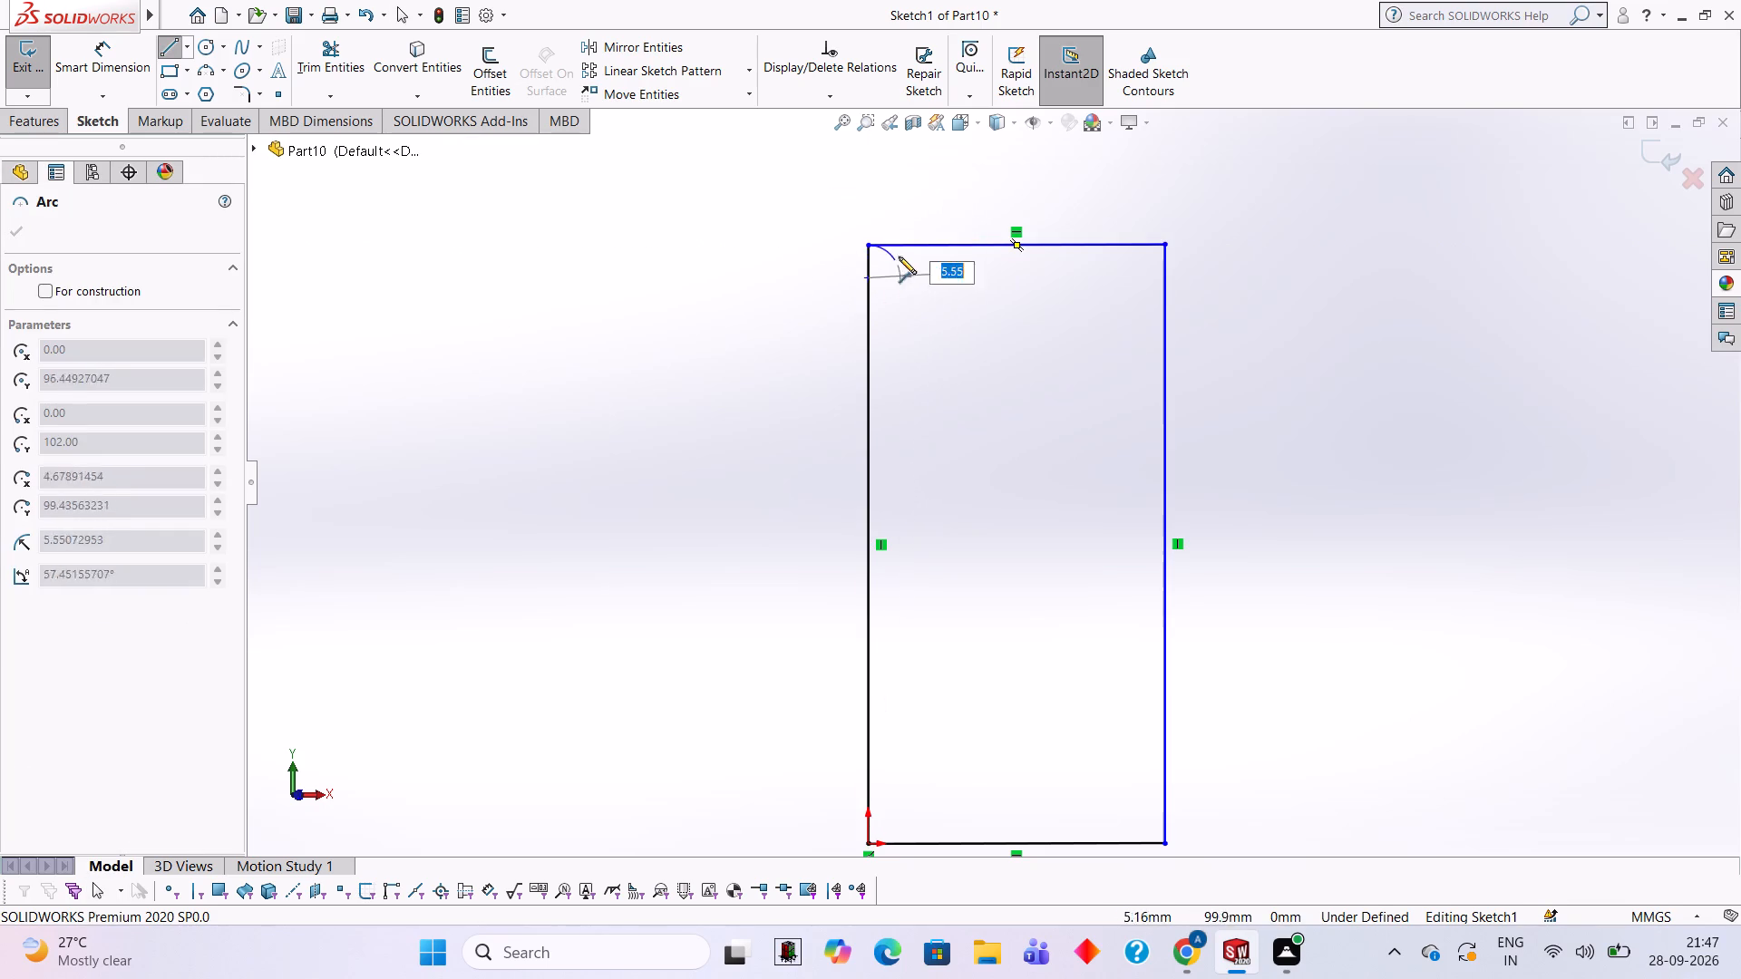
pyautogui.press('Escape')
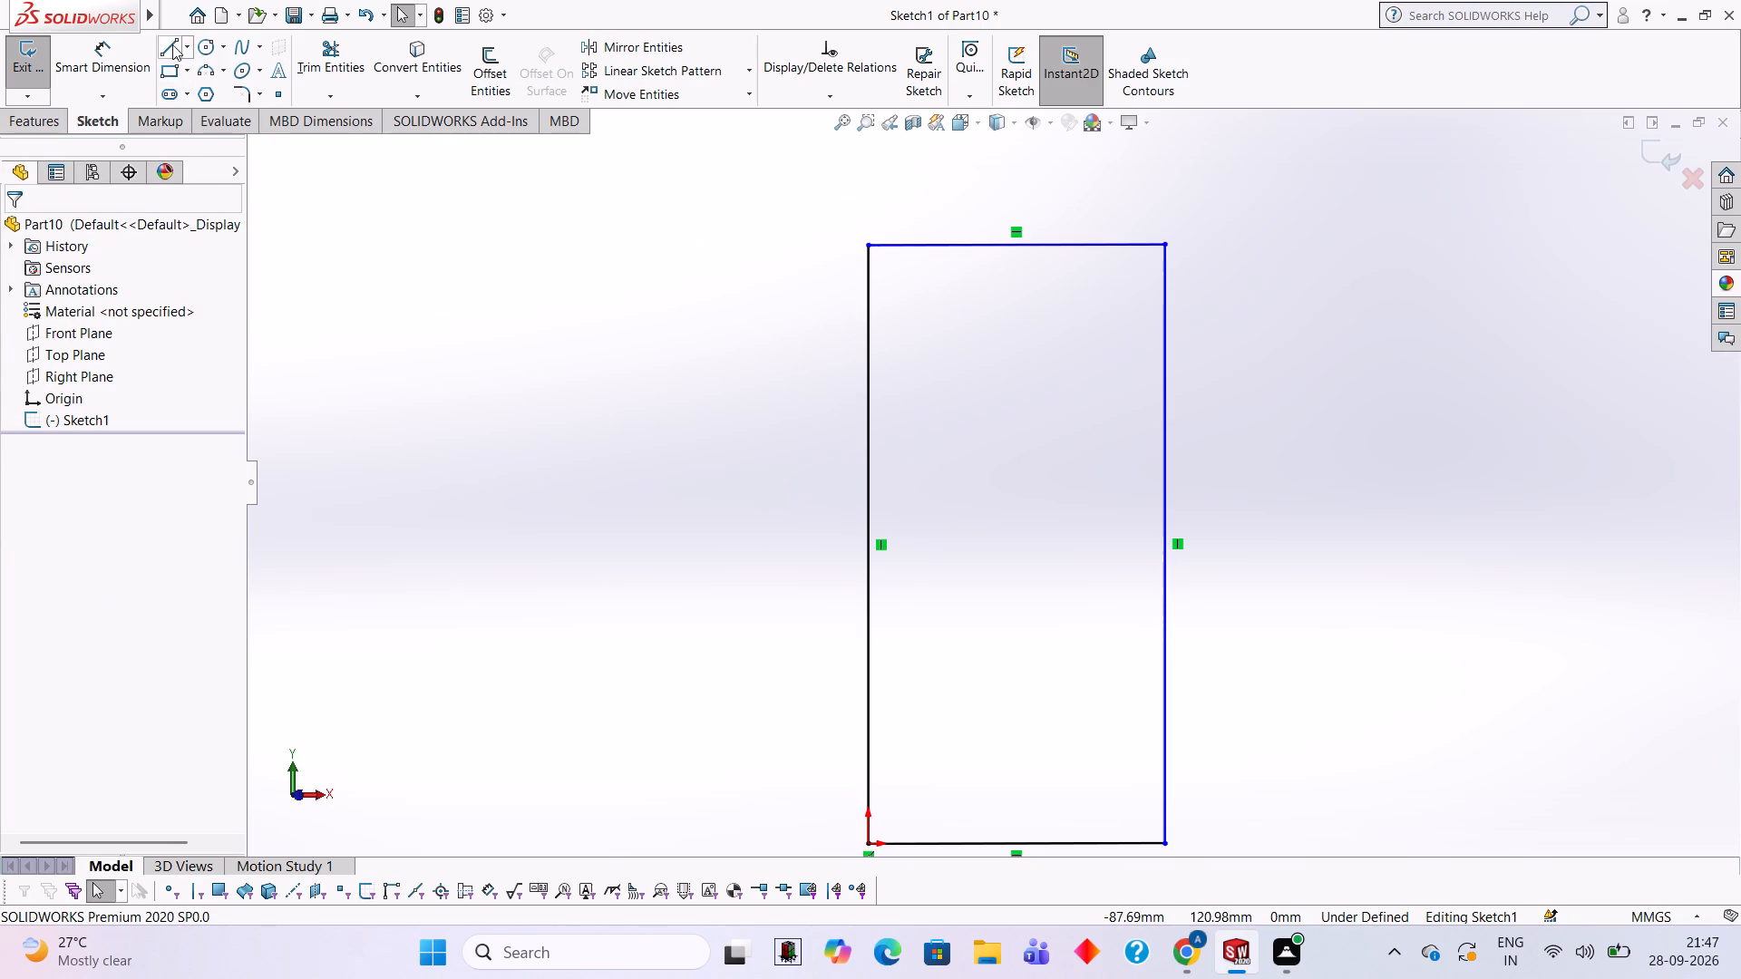
# Sketch a 6 mm line along the top edge from the rectangle's upper-left corner, followed by a 6 mm vertical line downward.
pyautogui.click(172, 42)
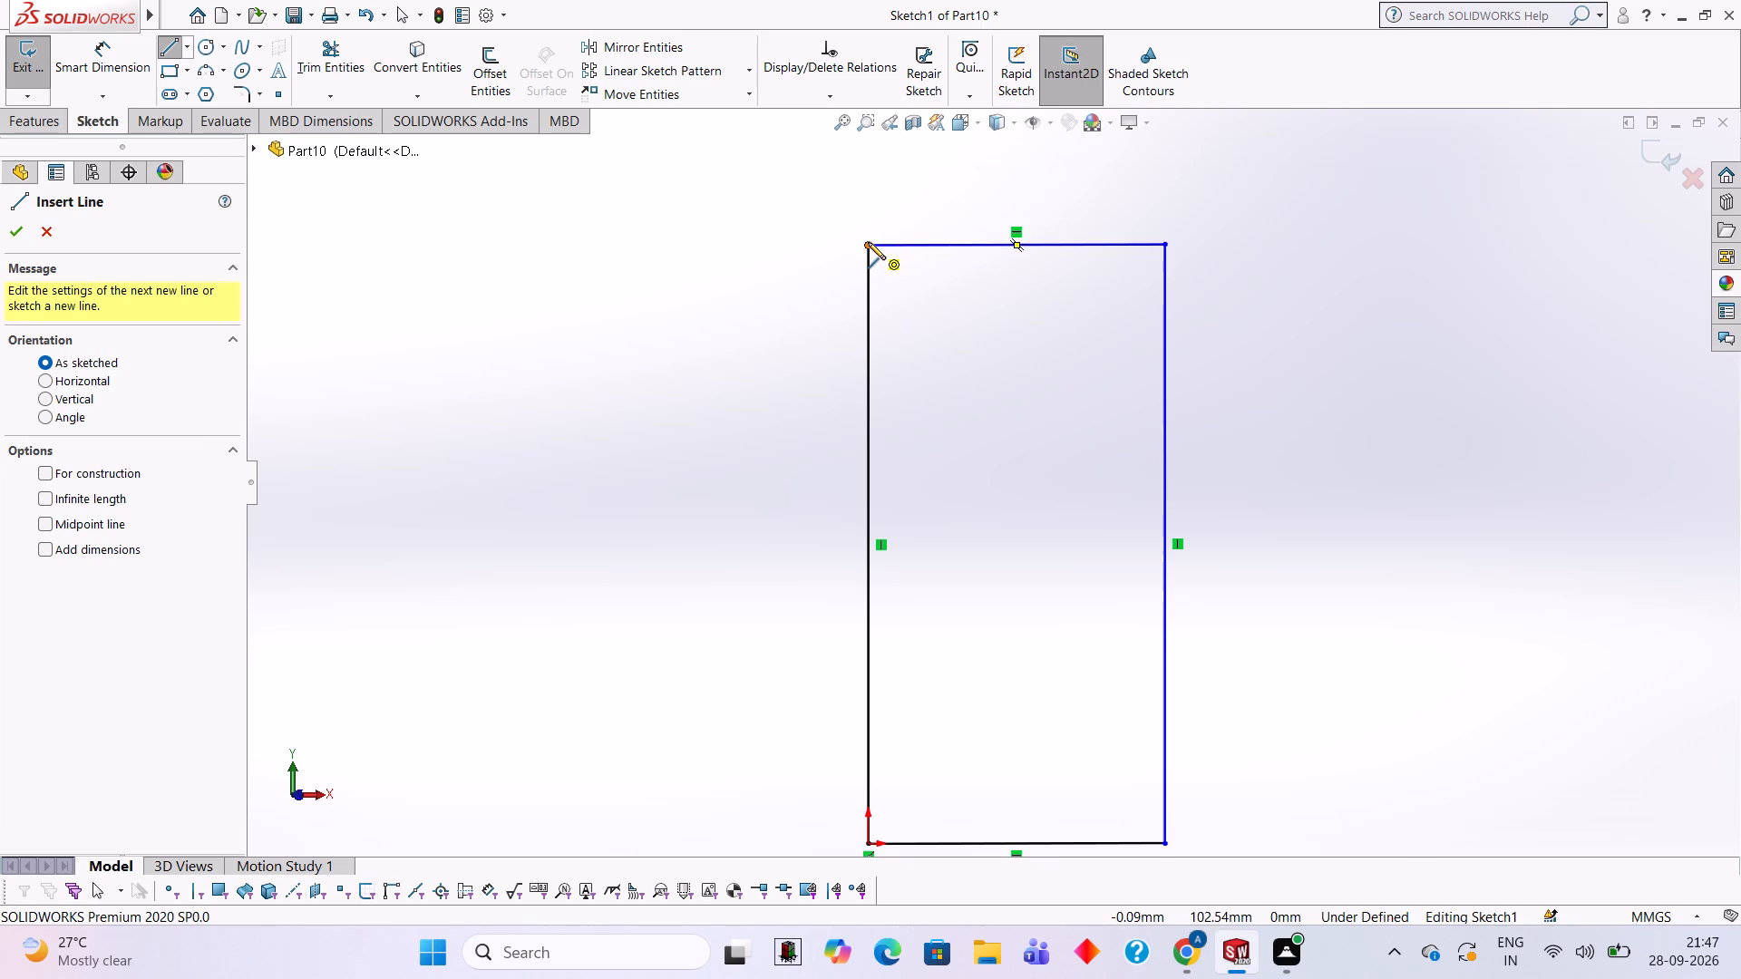
pyautogui.click(868, 242)
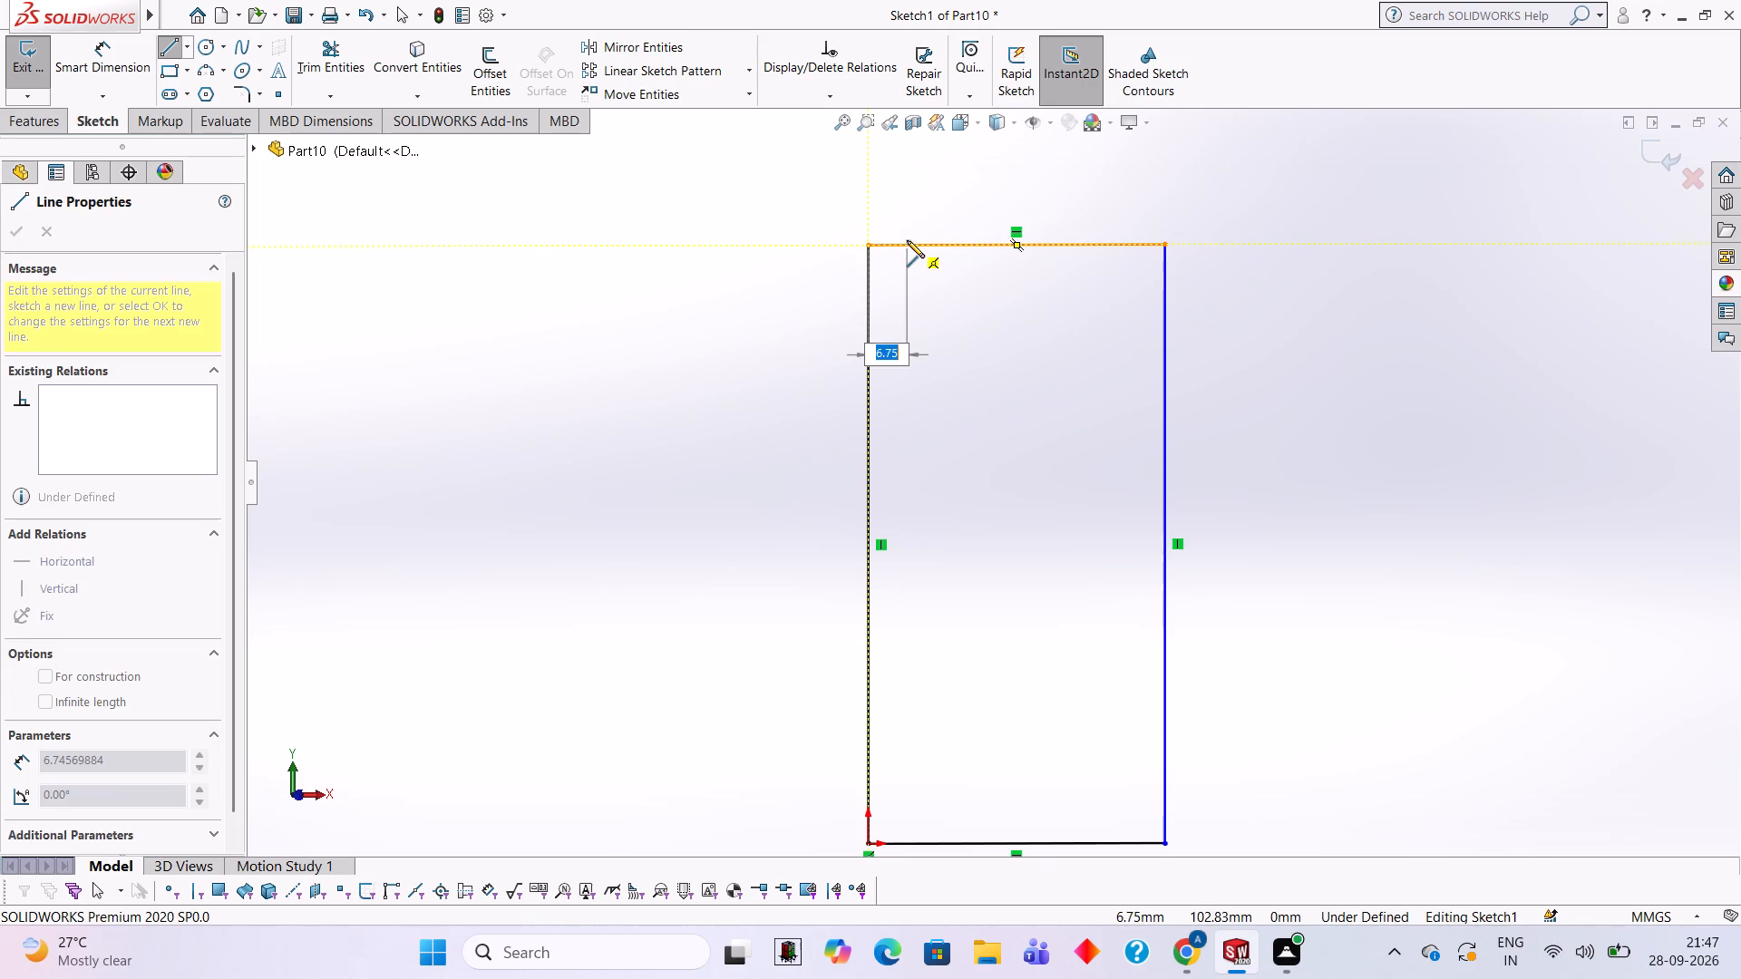
pyautogui.press('6')
pyautogui.press('Return')
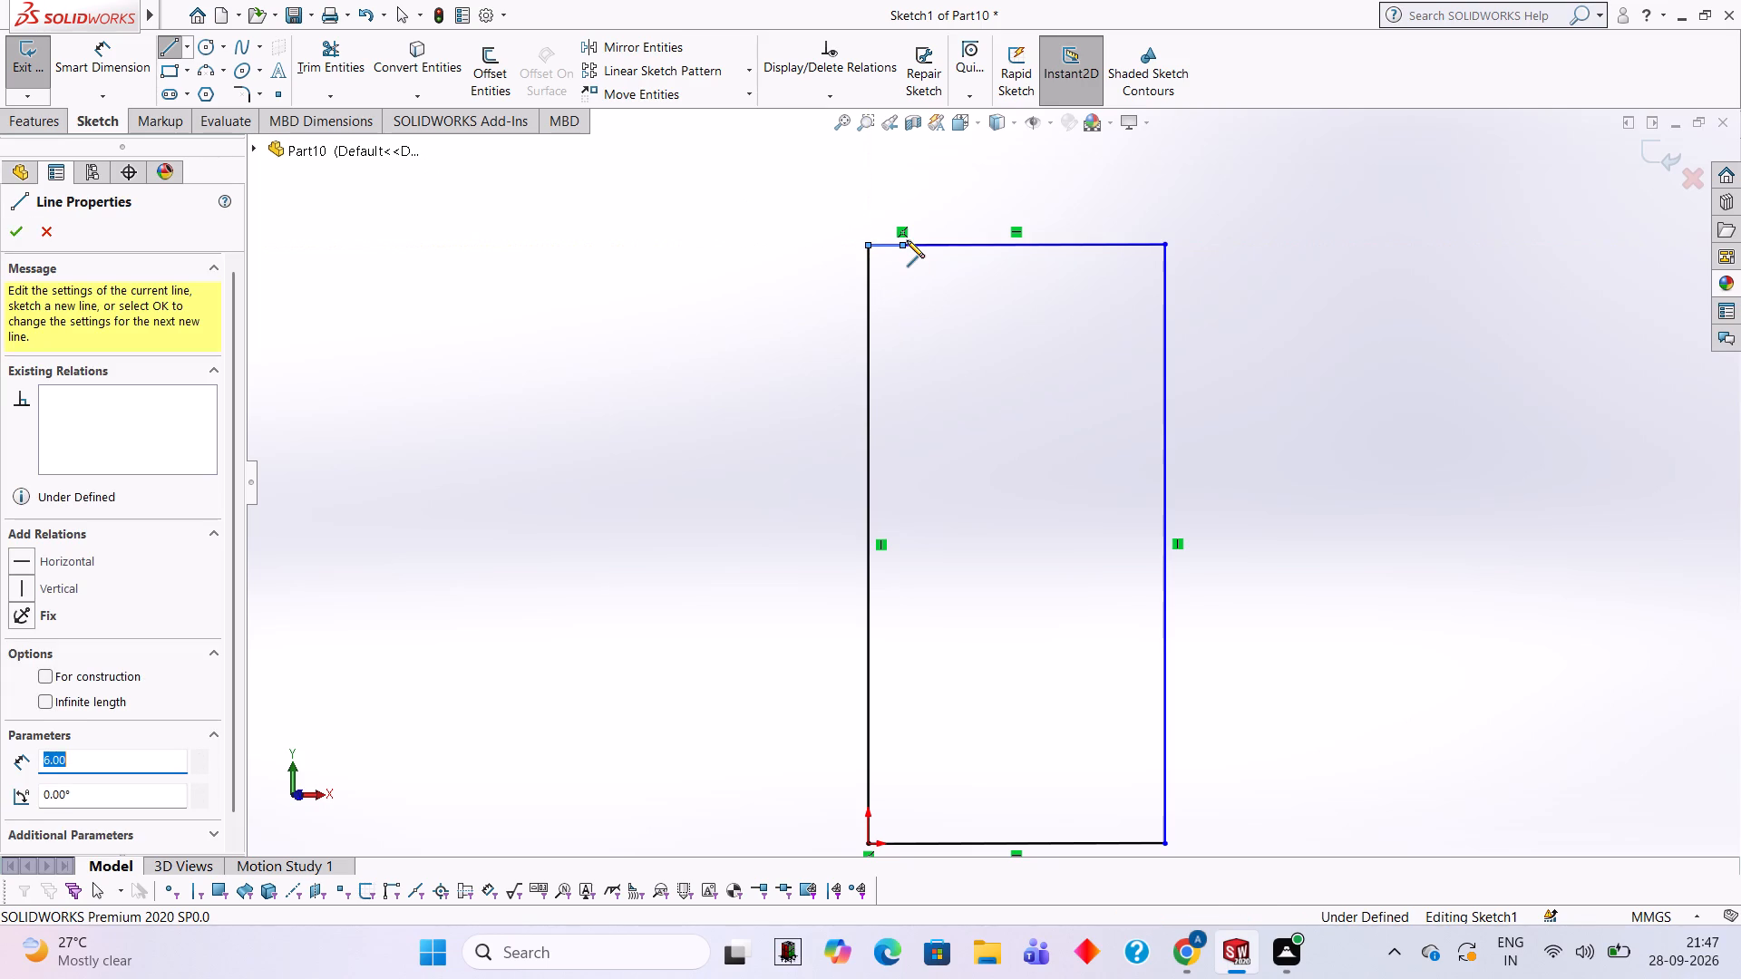
pyautogui.press('6')
pyautogui.press('Return')
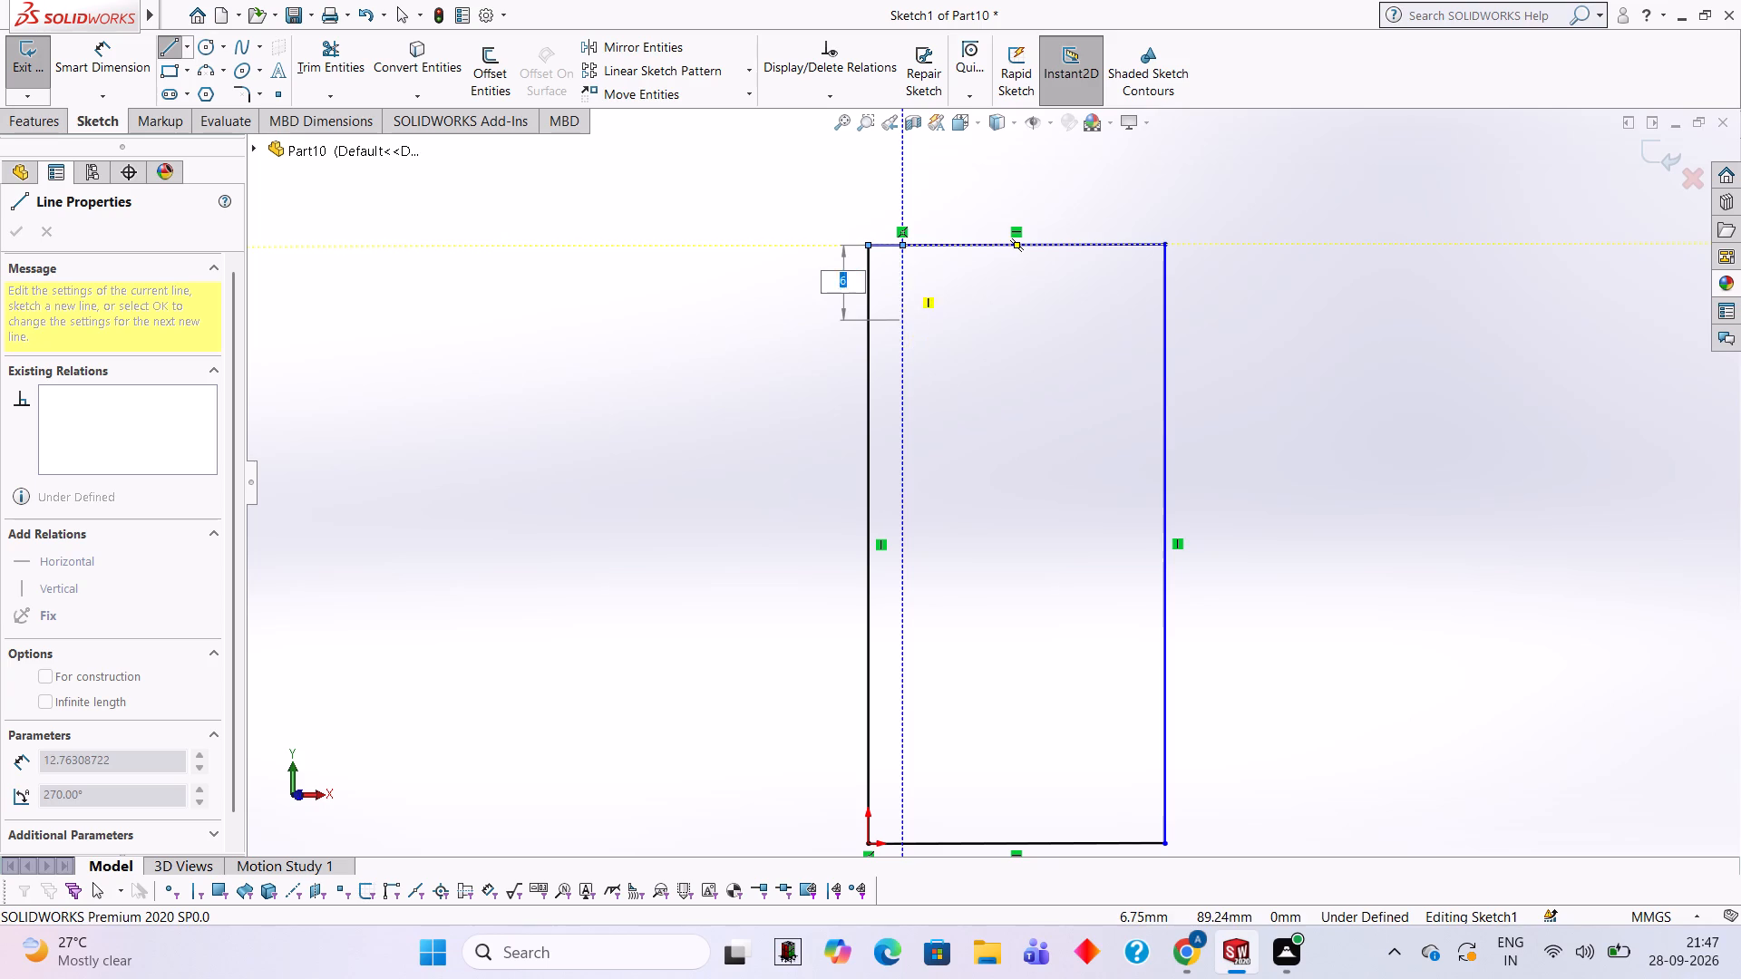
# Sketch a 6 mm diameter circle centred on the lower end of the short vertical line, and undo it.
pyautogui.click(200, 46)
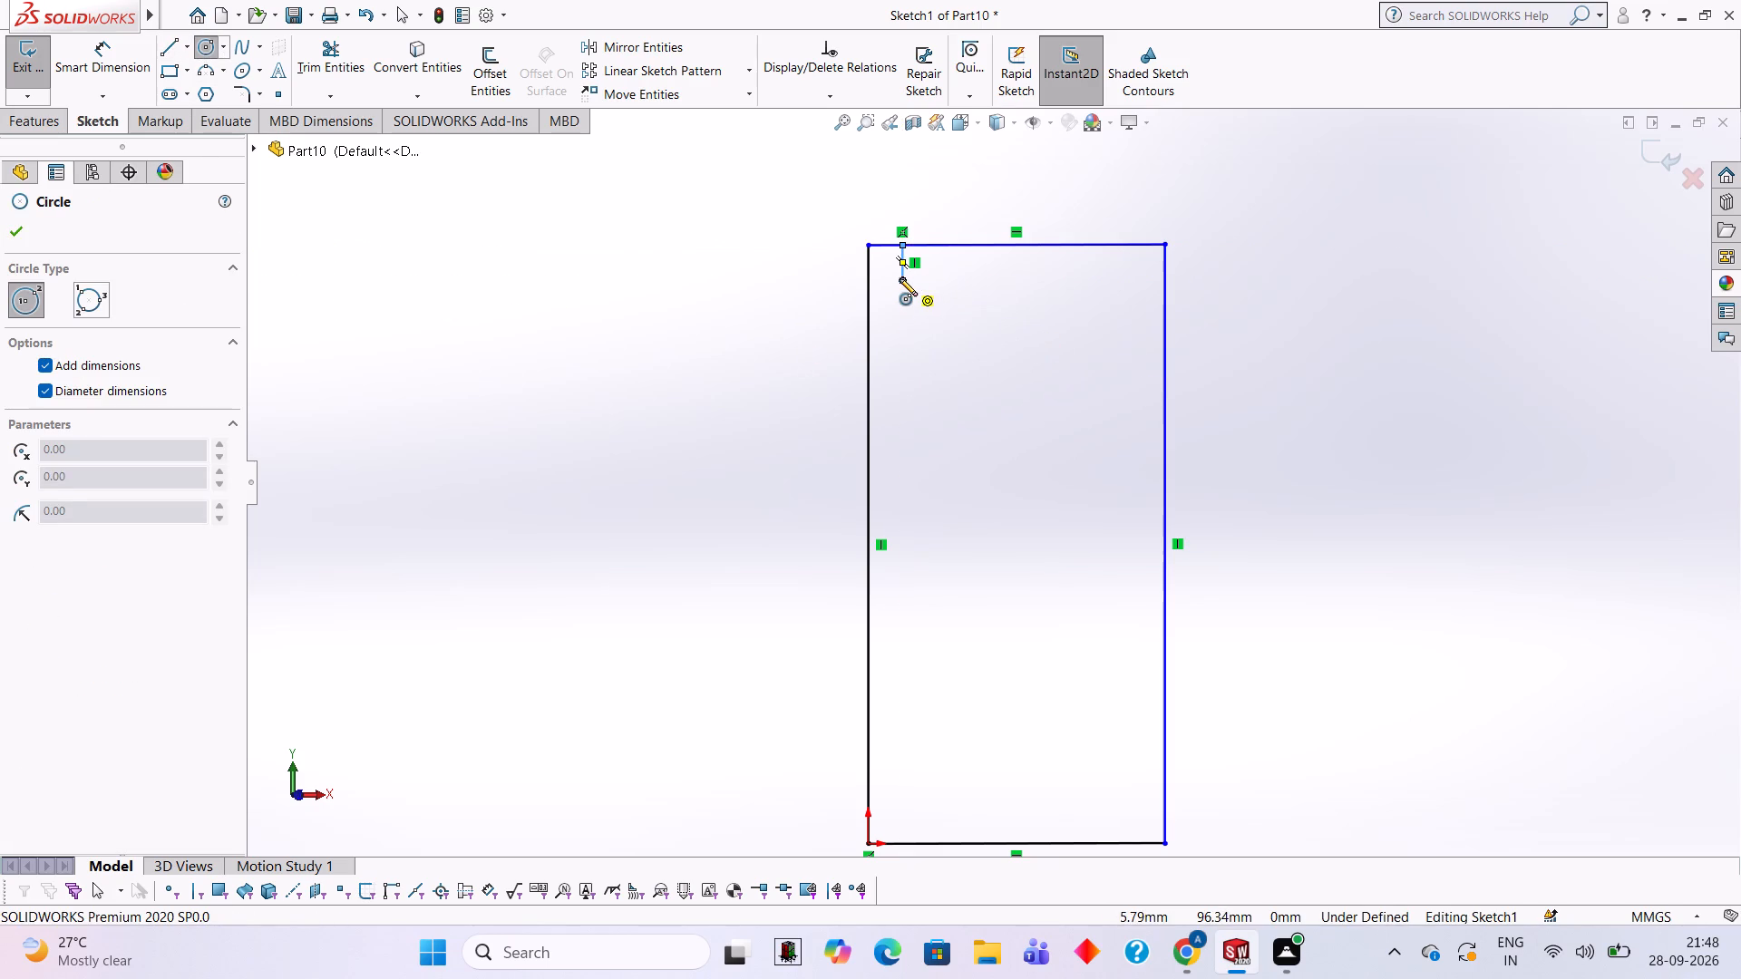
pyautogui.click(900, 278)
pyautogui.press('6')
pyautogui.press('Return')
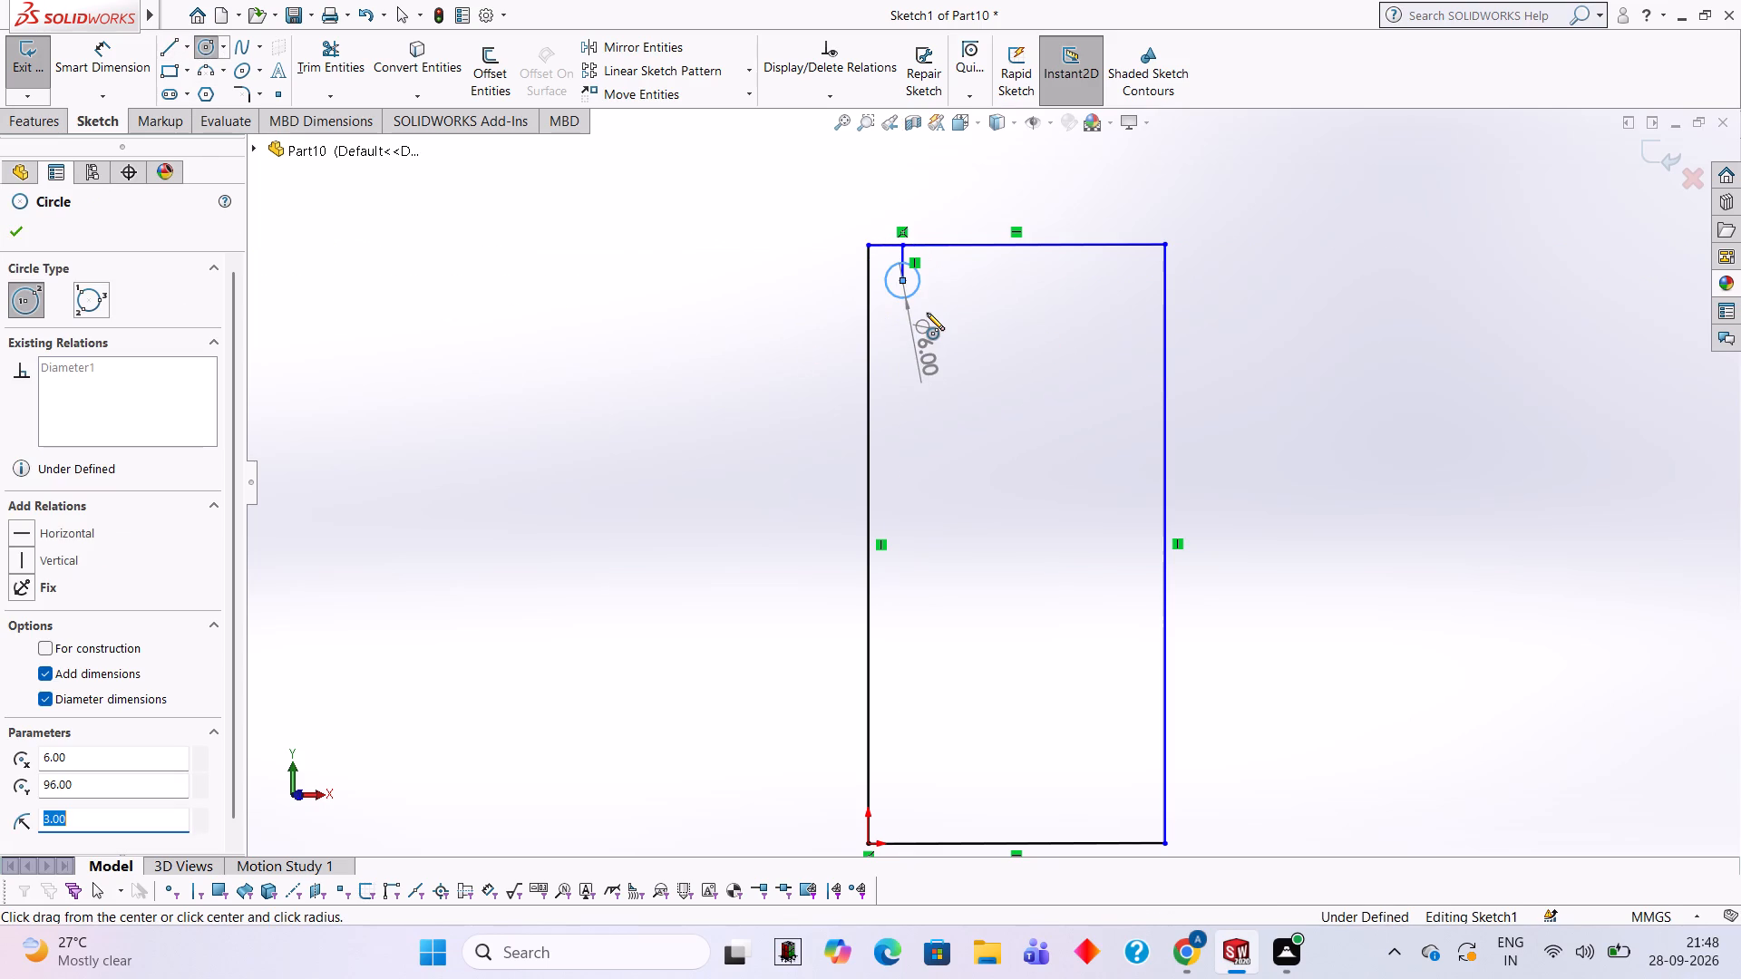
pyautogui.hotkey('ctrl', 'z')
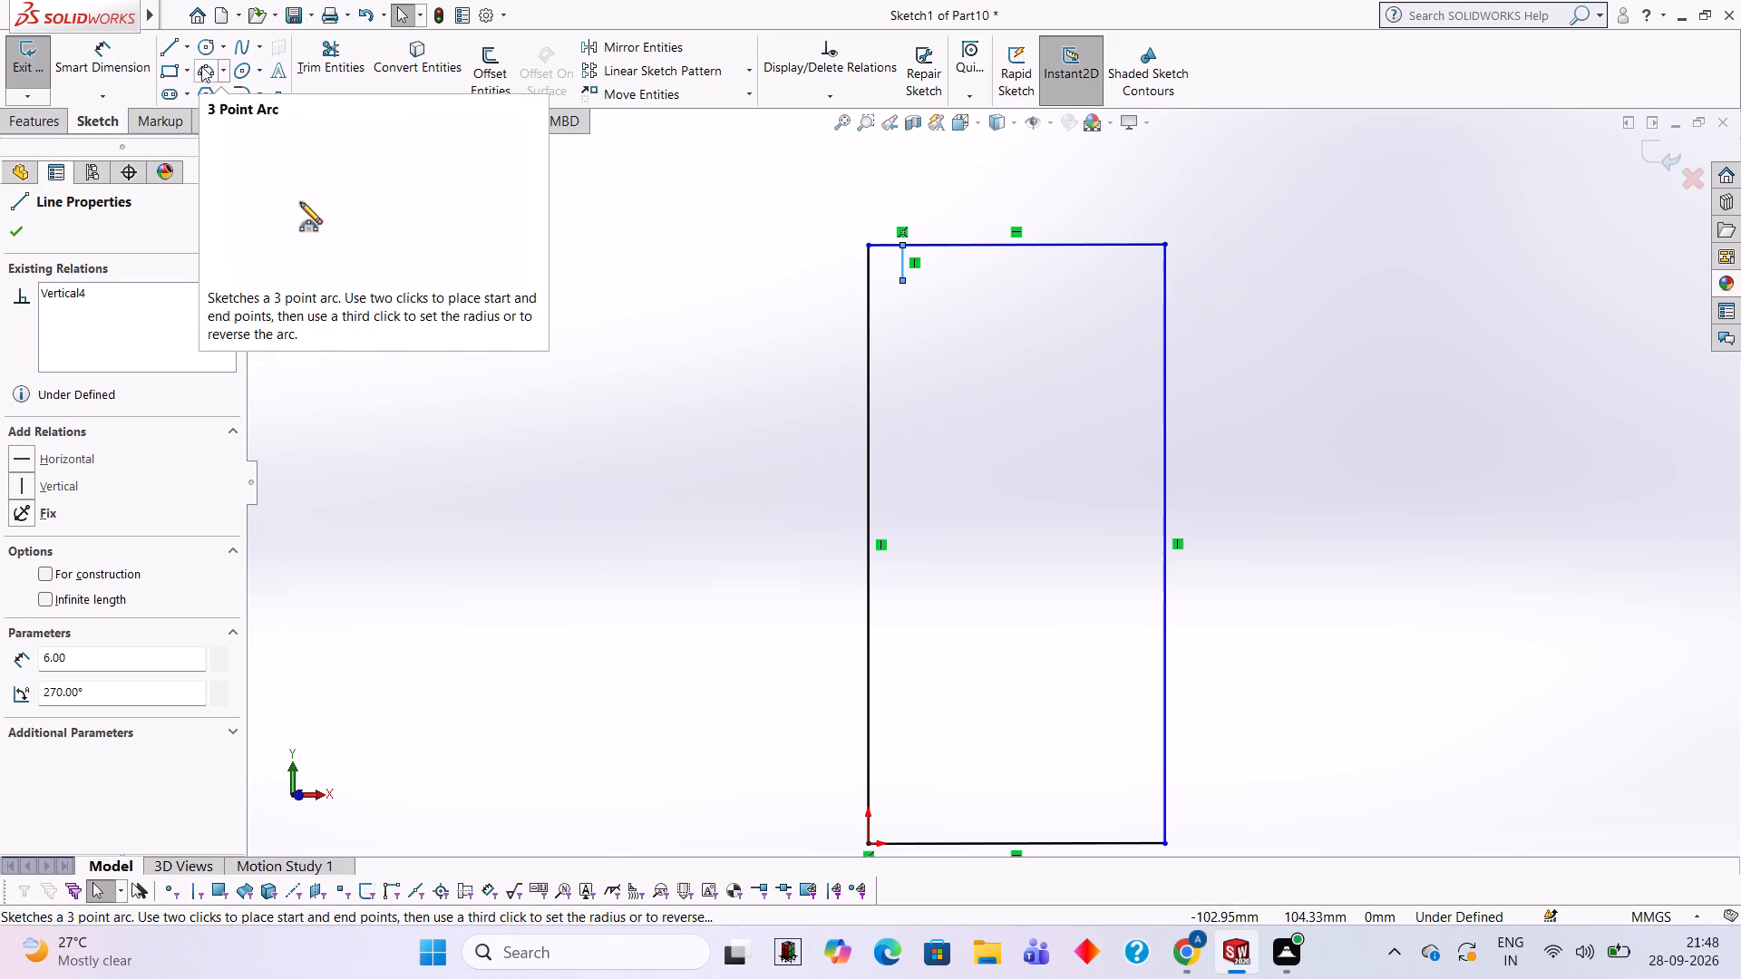
# Sketch a 12 mm diameter circle centred on the lower end of the short vertical line near the upper-left corner.
pyautogui.click(200, 35)
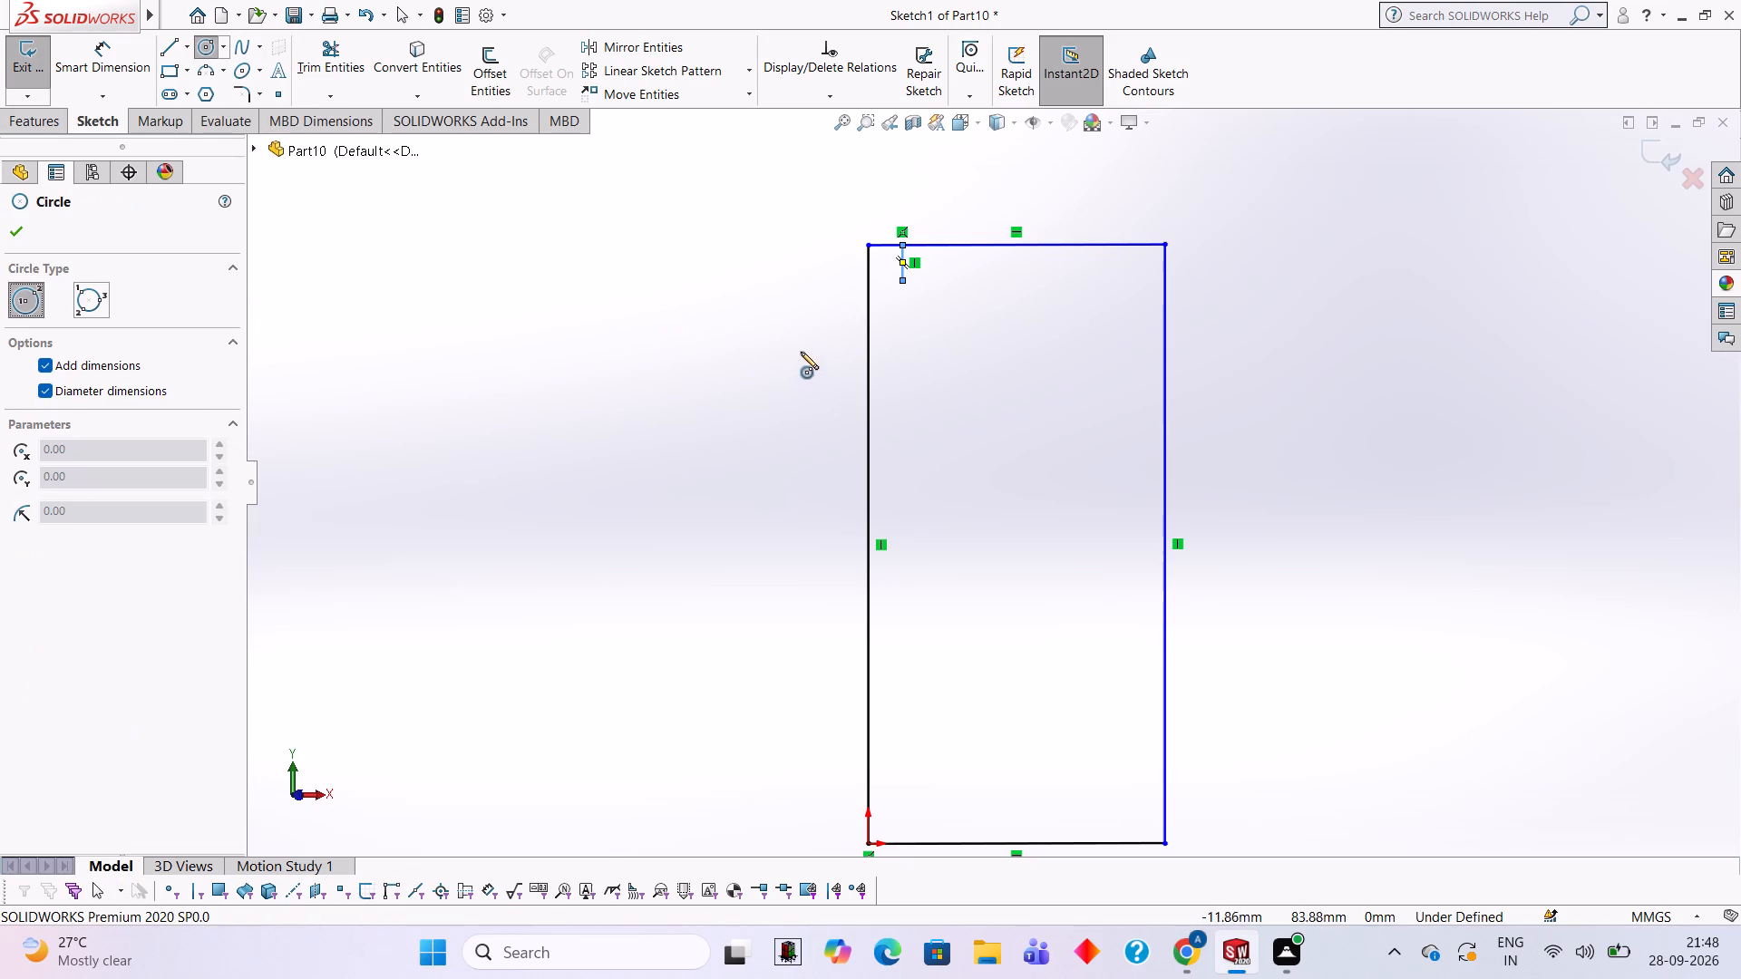
pyautogui.click(900, 277)
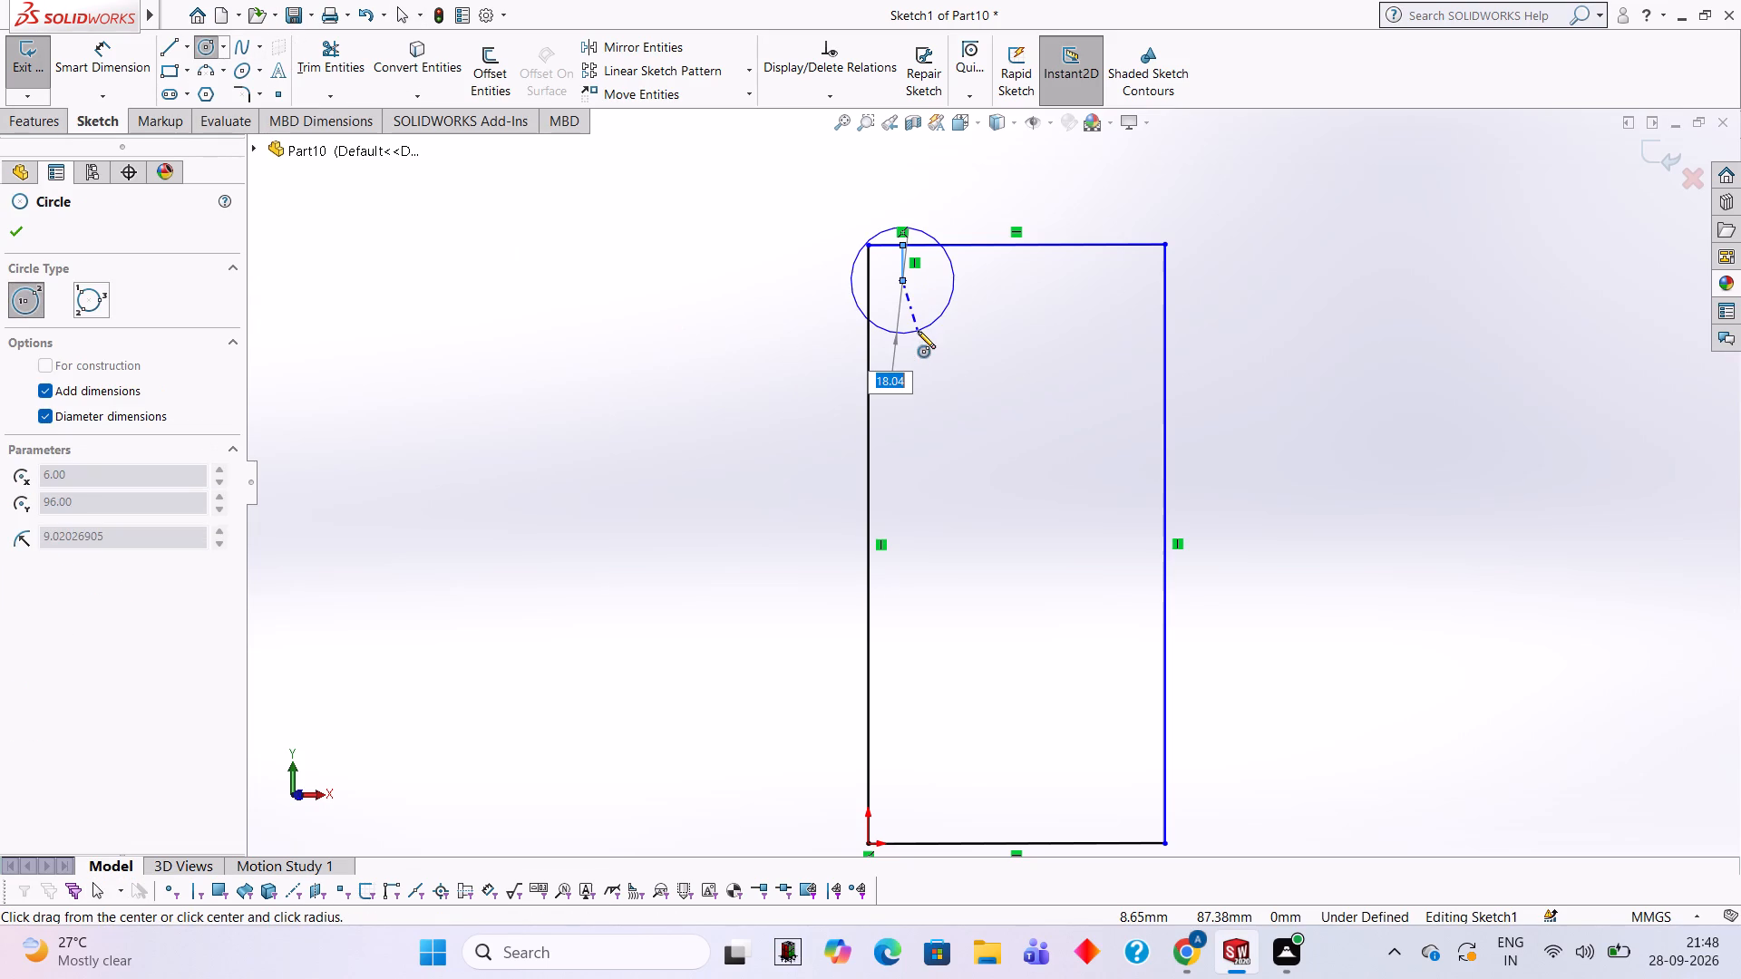
pyautogui.write('12')
pyautogui.press('Return')
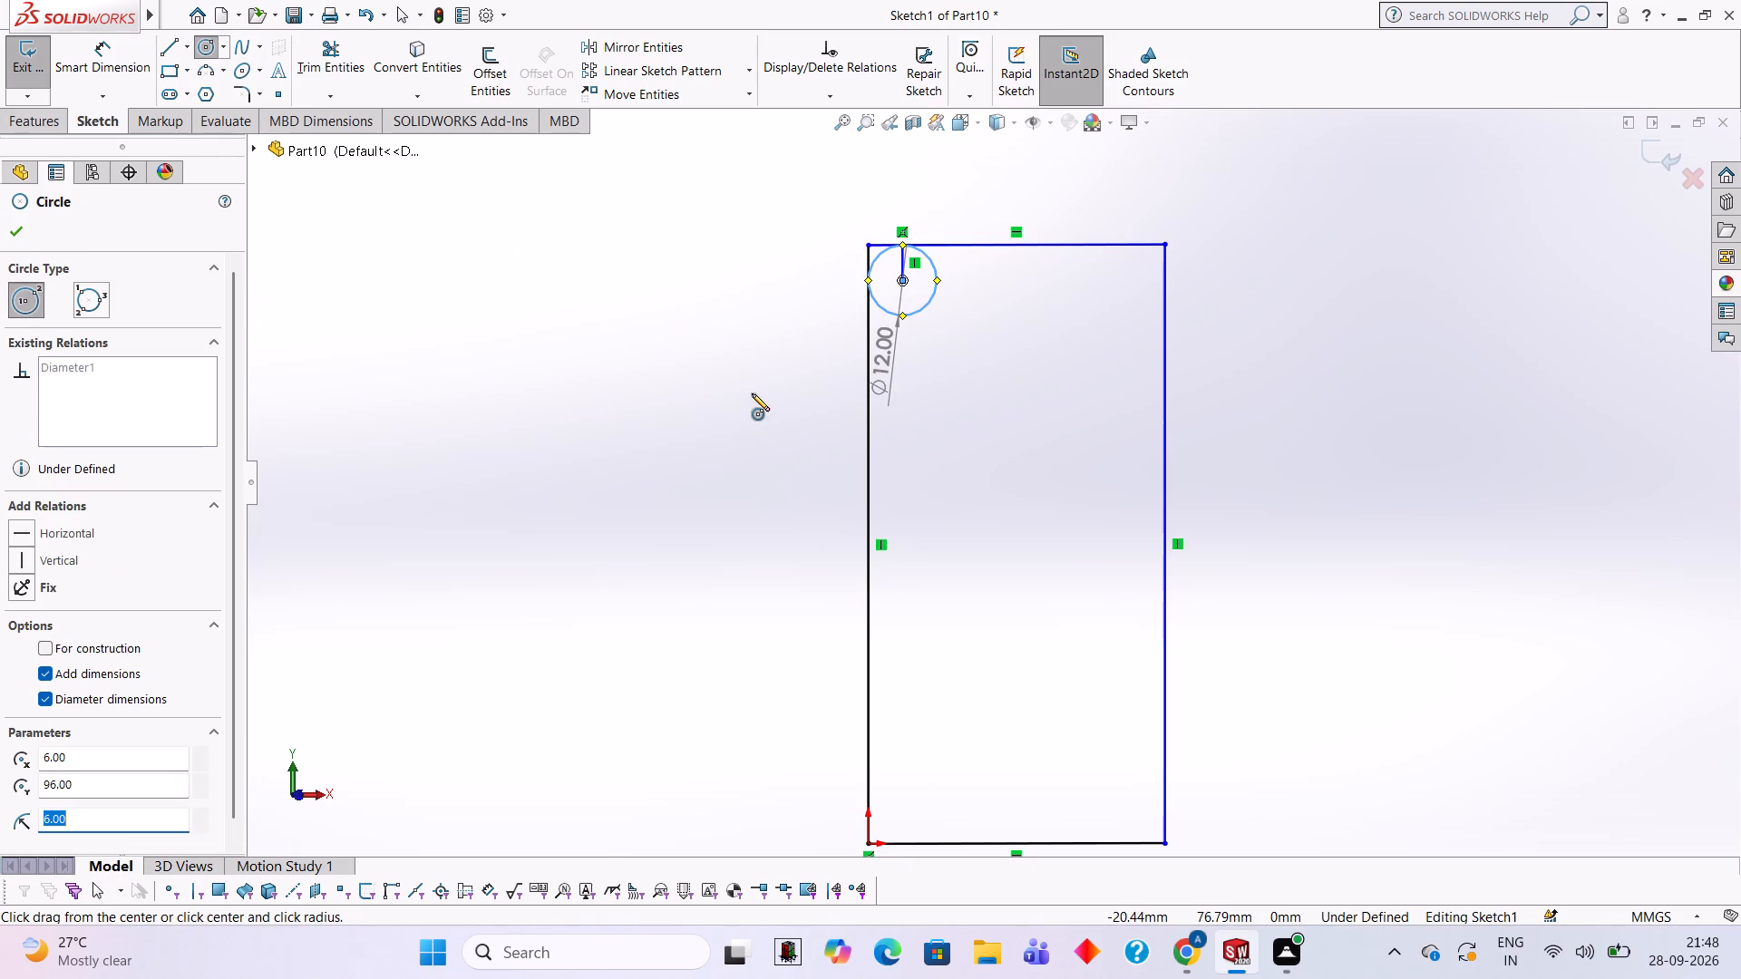
pyautogui.press('Escape')
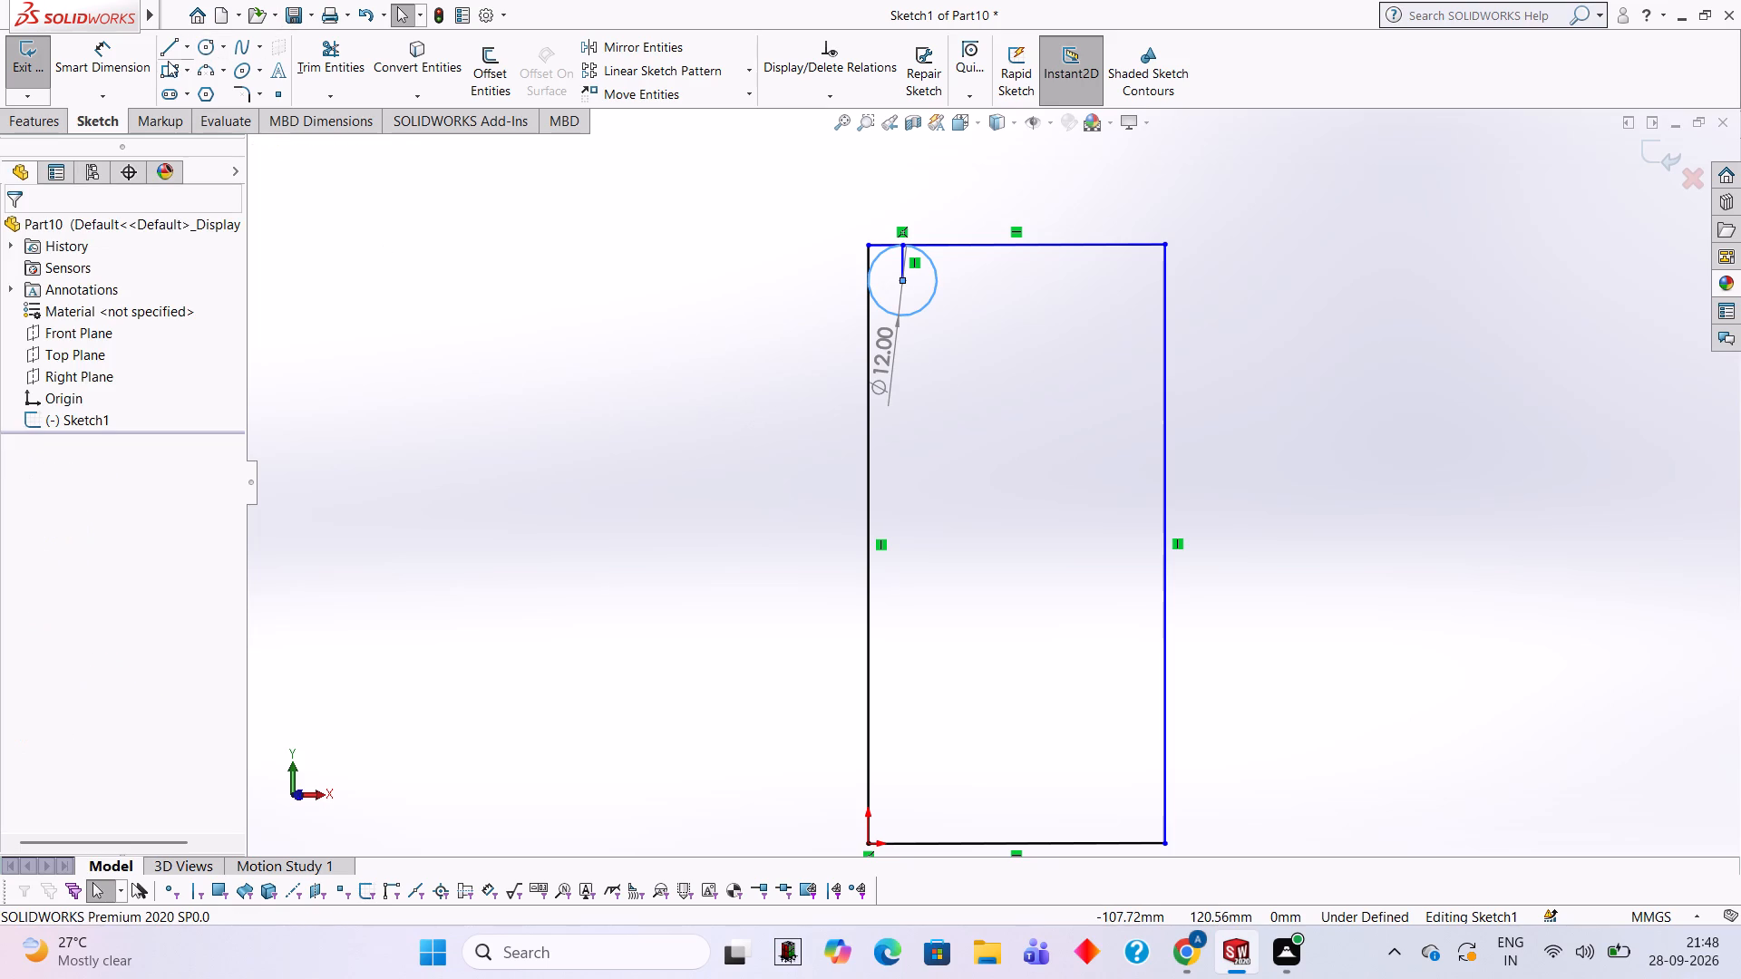
# Sketch a 6 mm line along the top edge from the rectangle's upper-right corner, followed by a 6 mm vertical line downward.
pyautogui.click(168, 53)
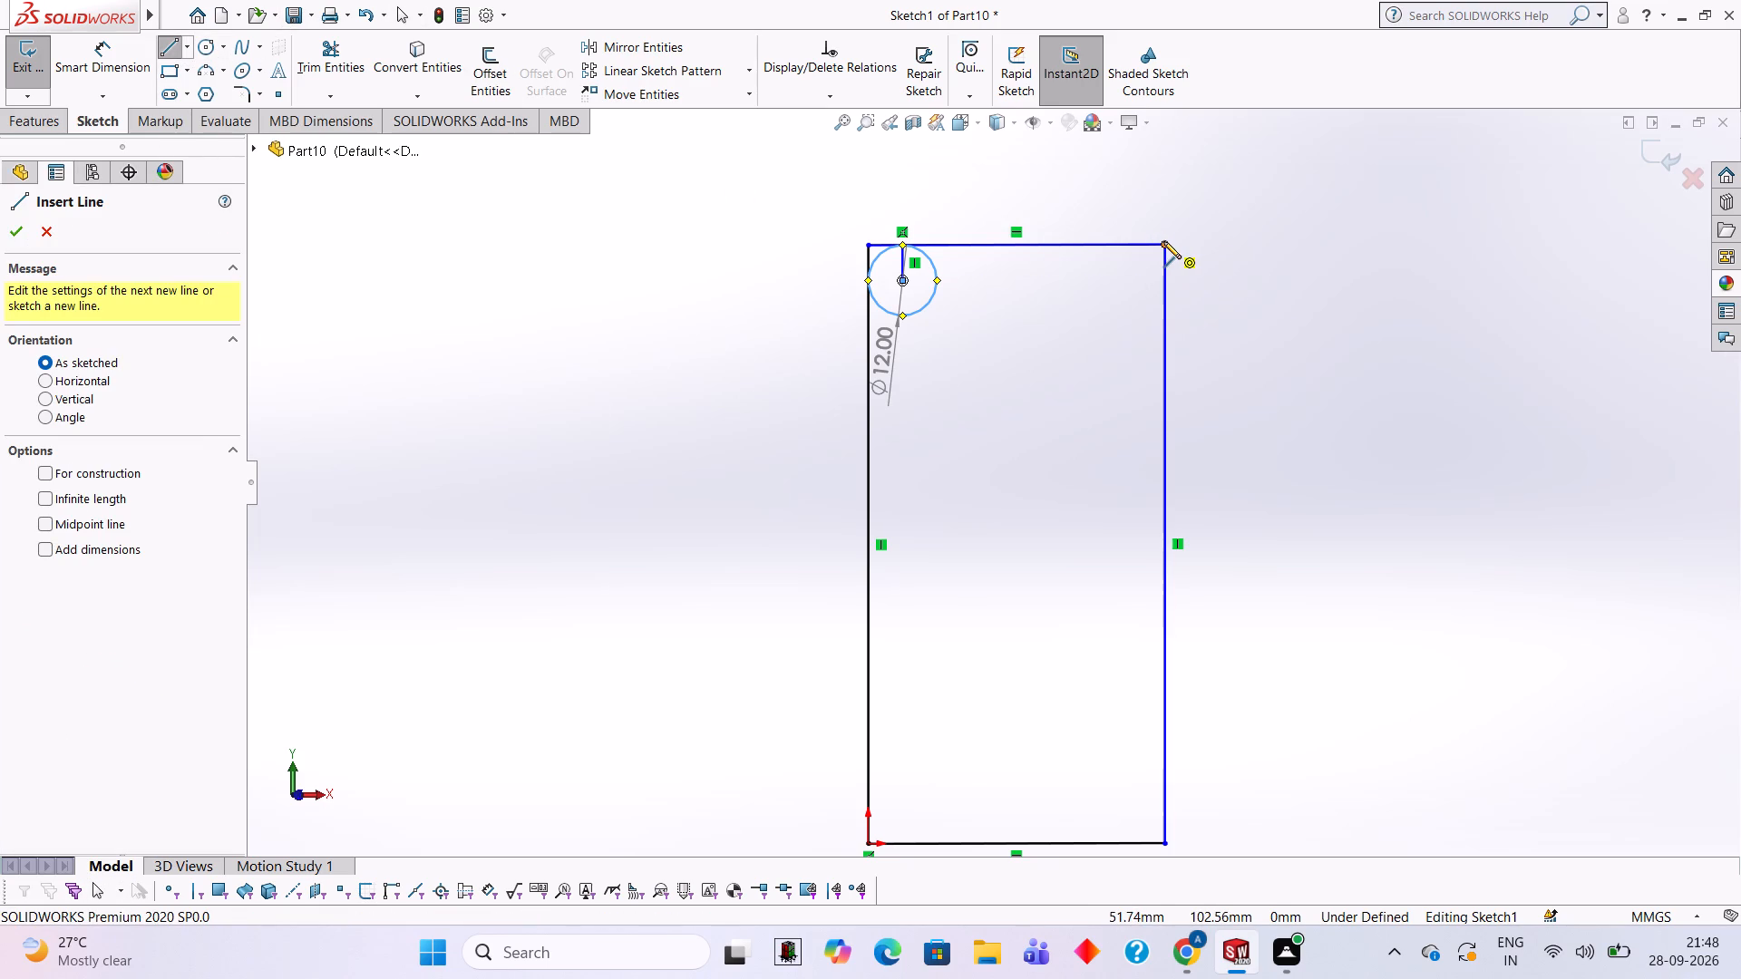
pyautogui.click(1163, 241)
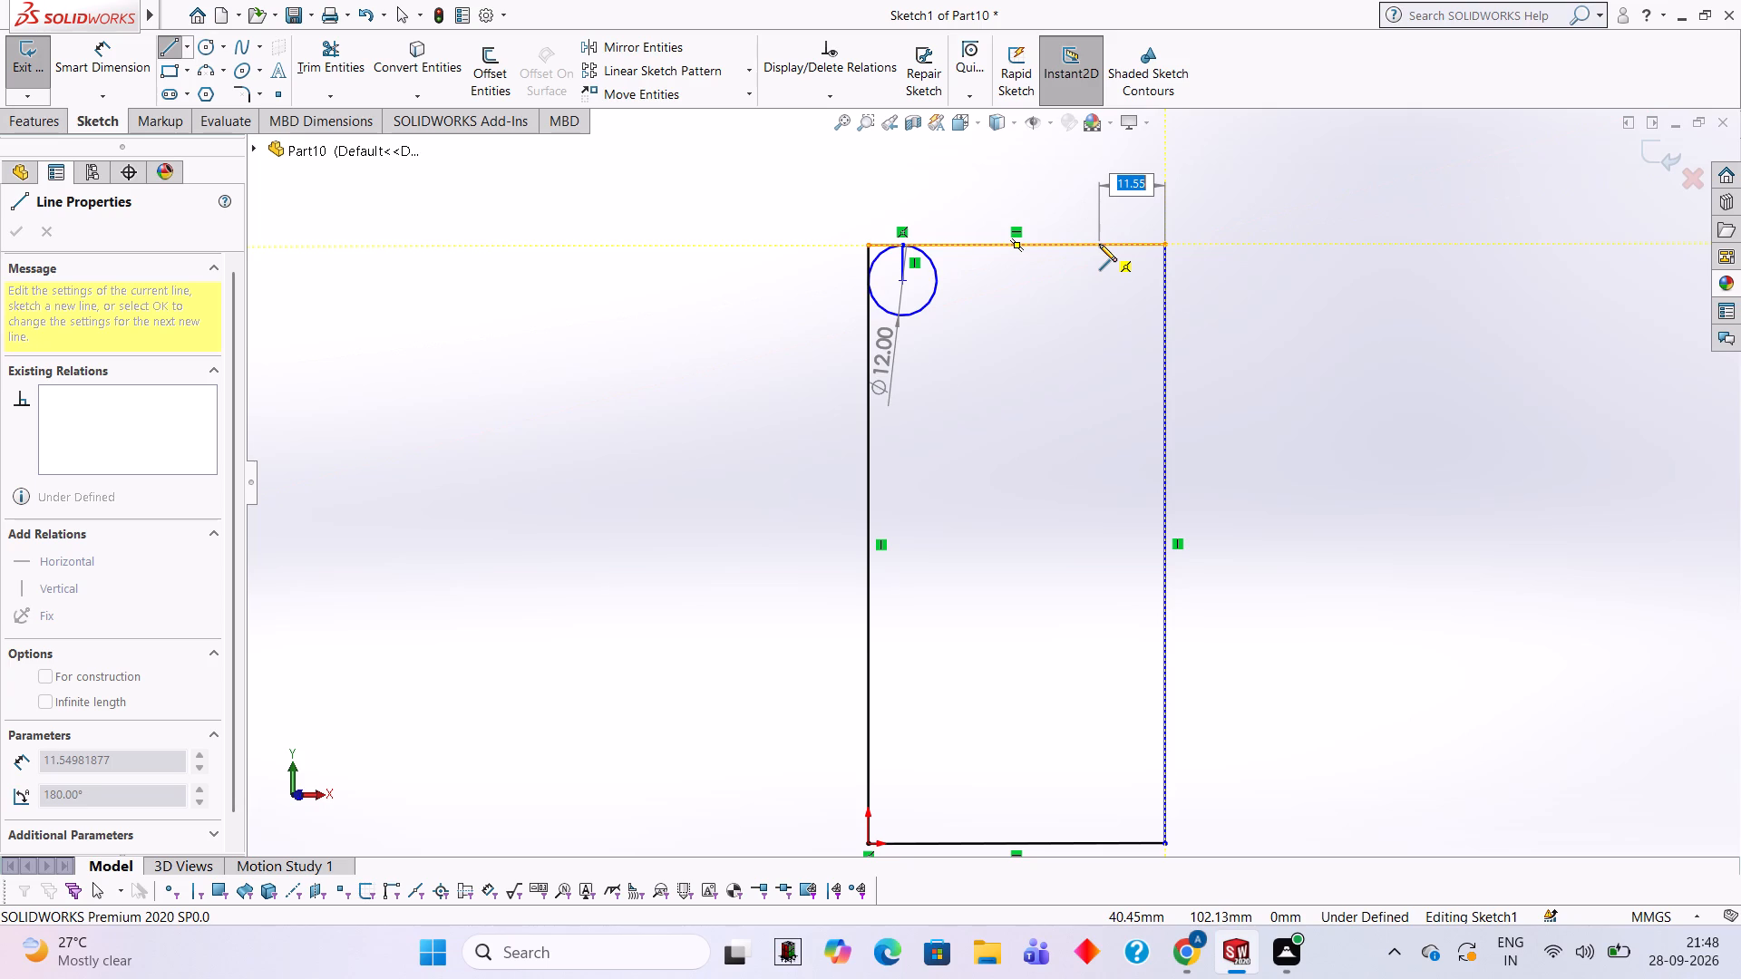
pyautogui.press('6')
pyautogui.press('Return')
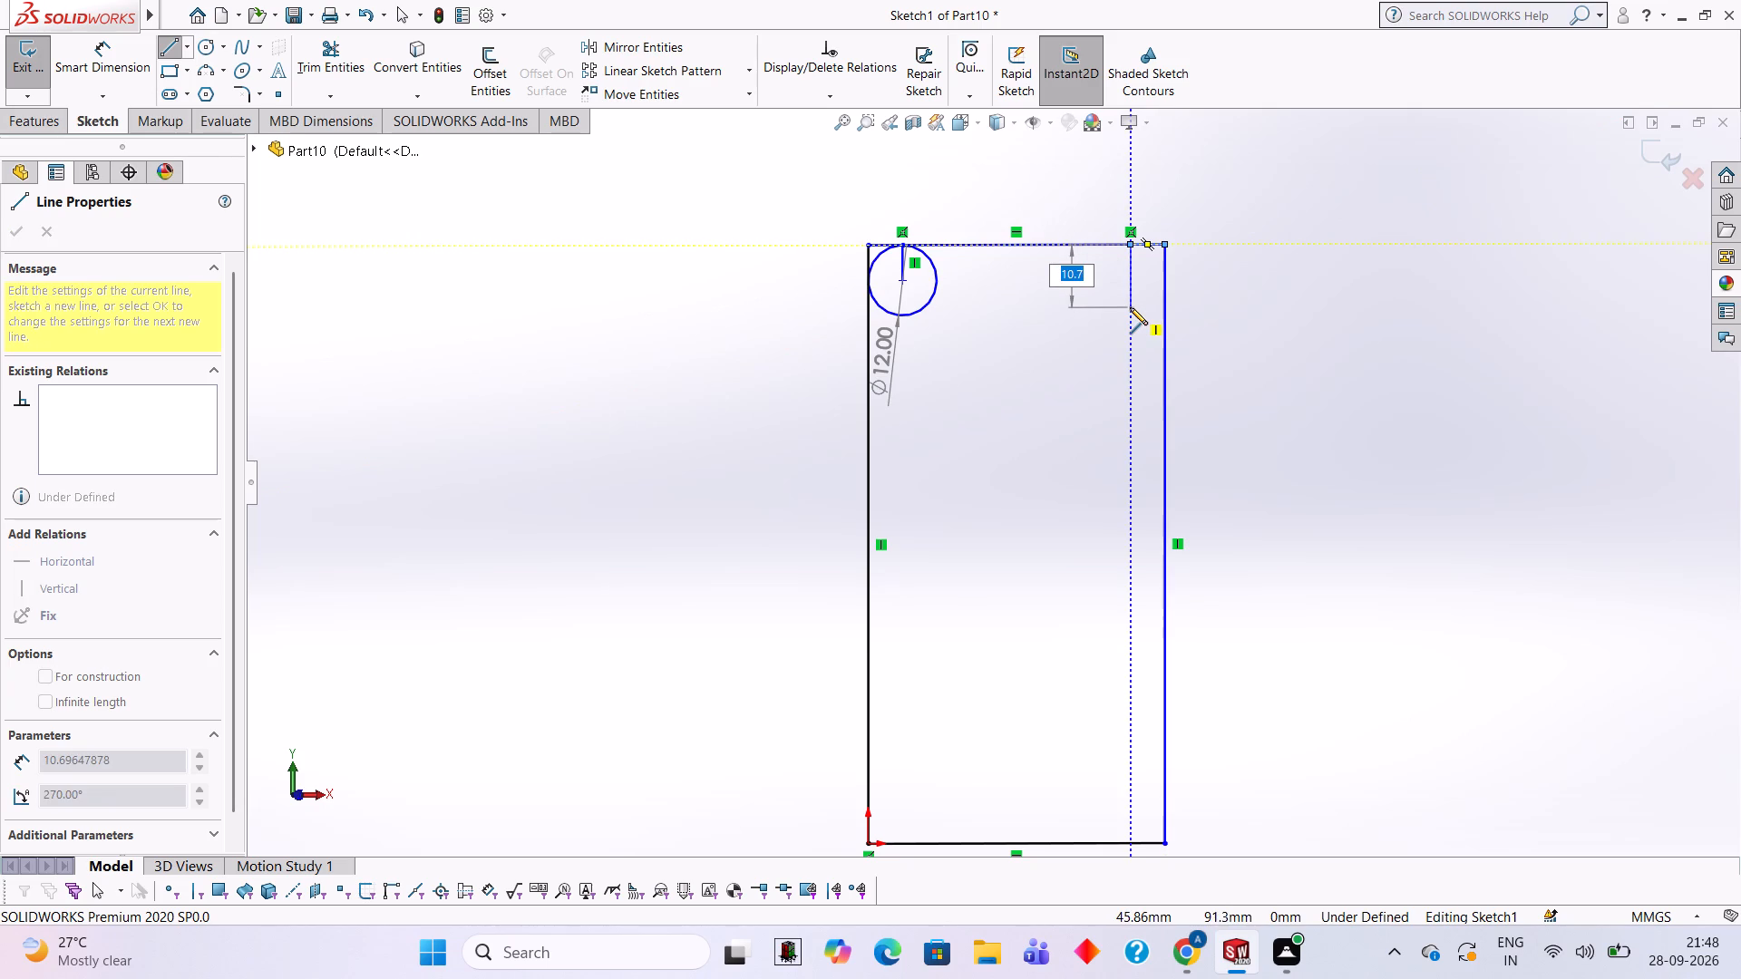
pyautogui.press('6')
pyautogui.press('Return')
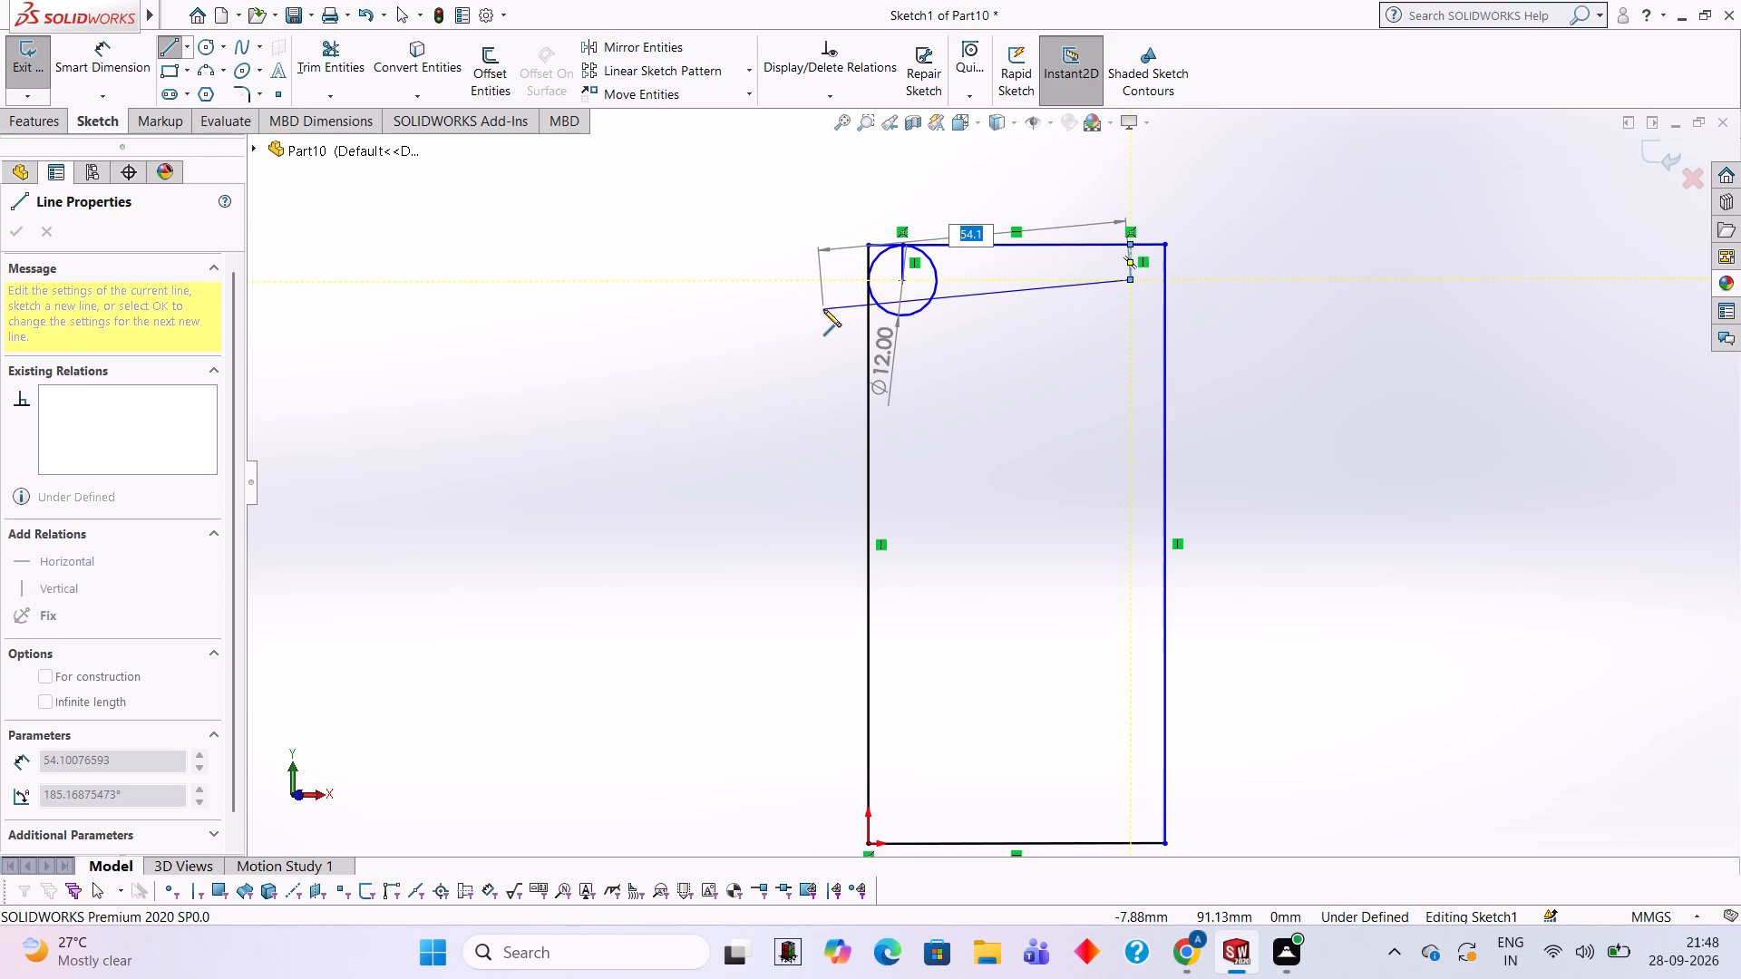
pyautogui.press('Escape')
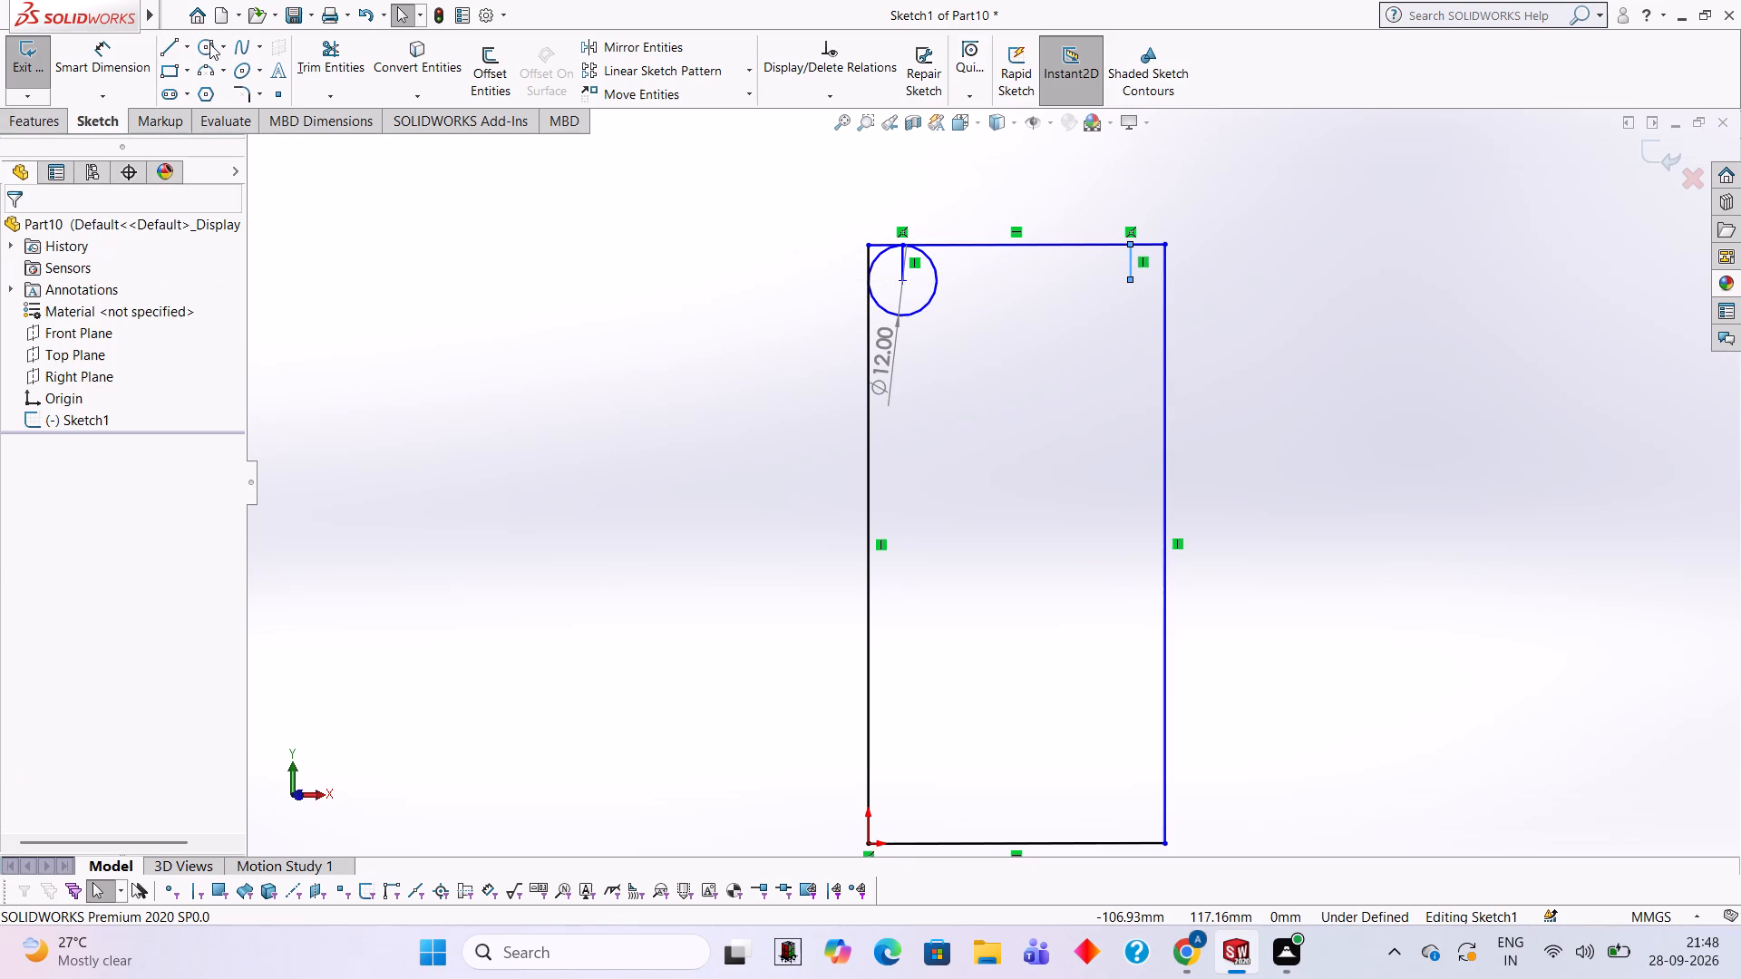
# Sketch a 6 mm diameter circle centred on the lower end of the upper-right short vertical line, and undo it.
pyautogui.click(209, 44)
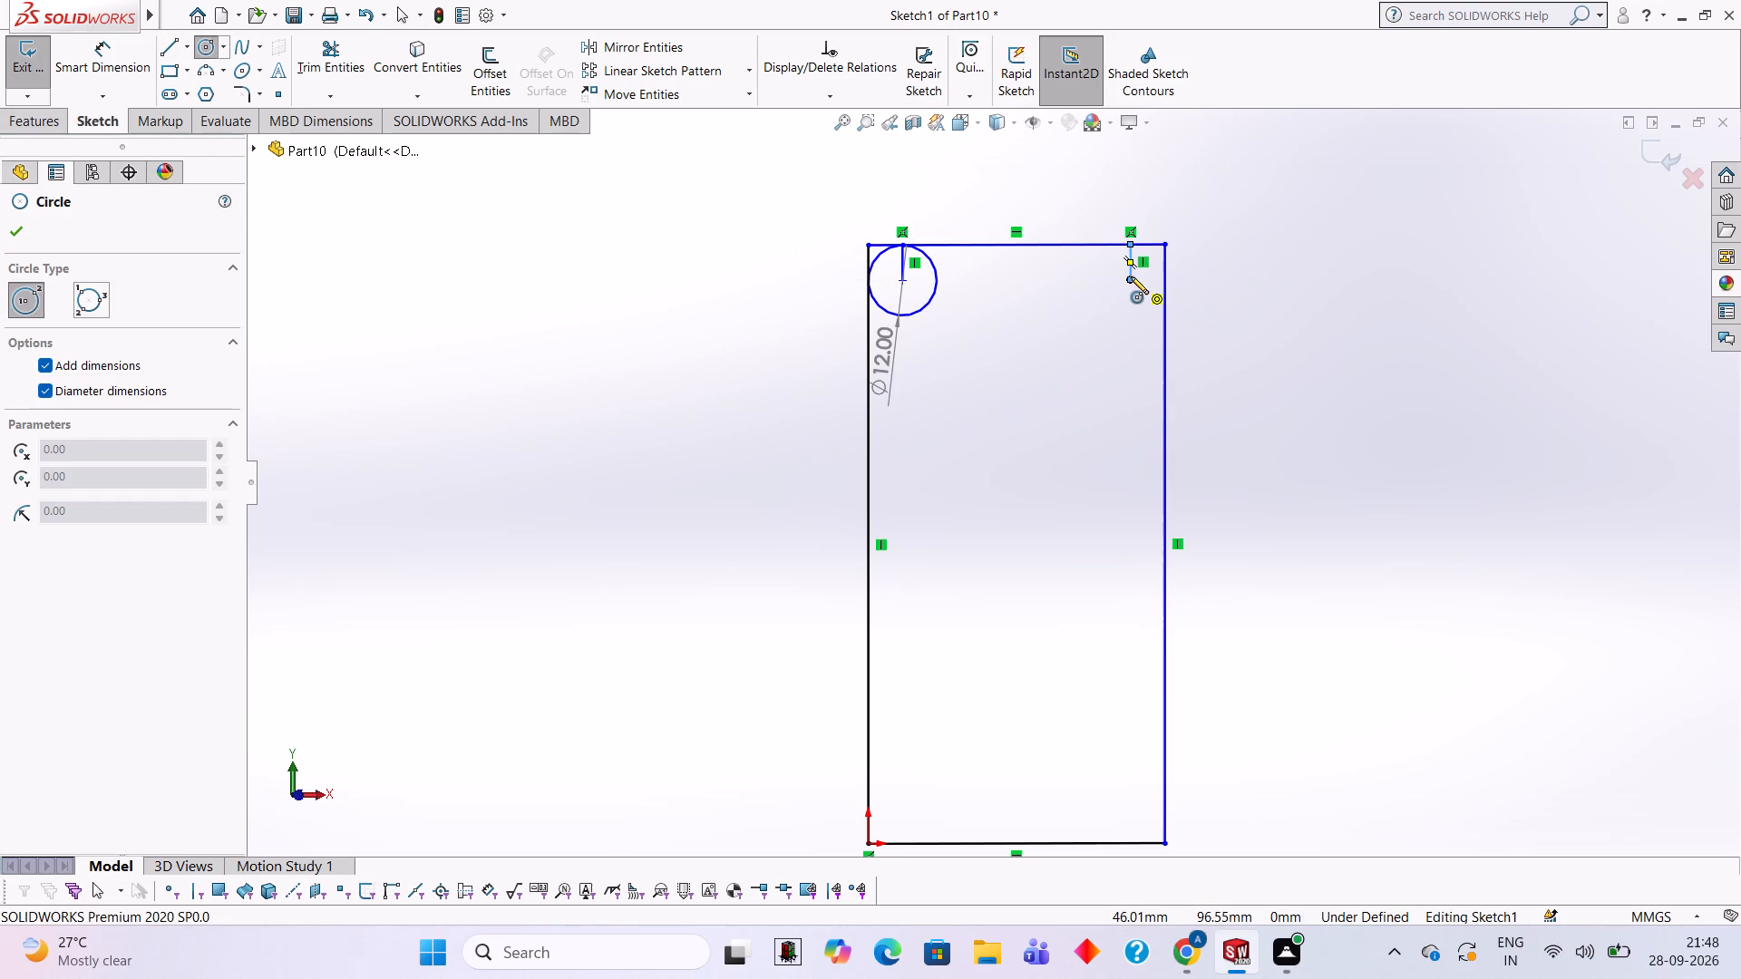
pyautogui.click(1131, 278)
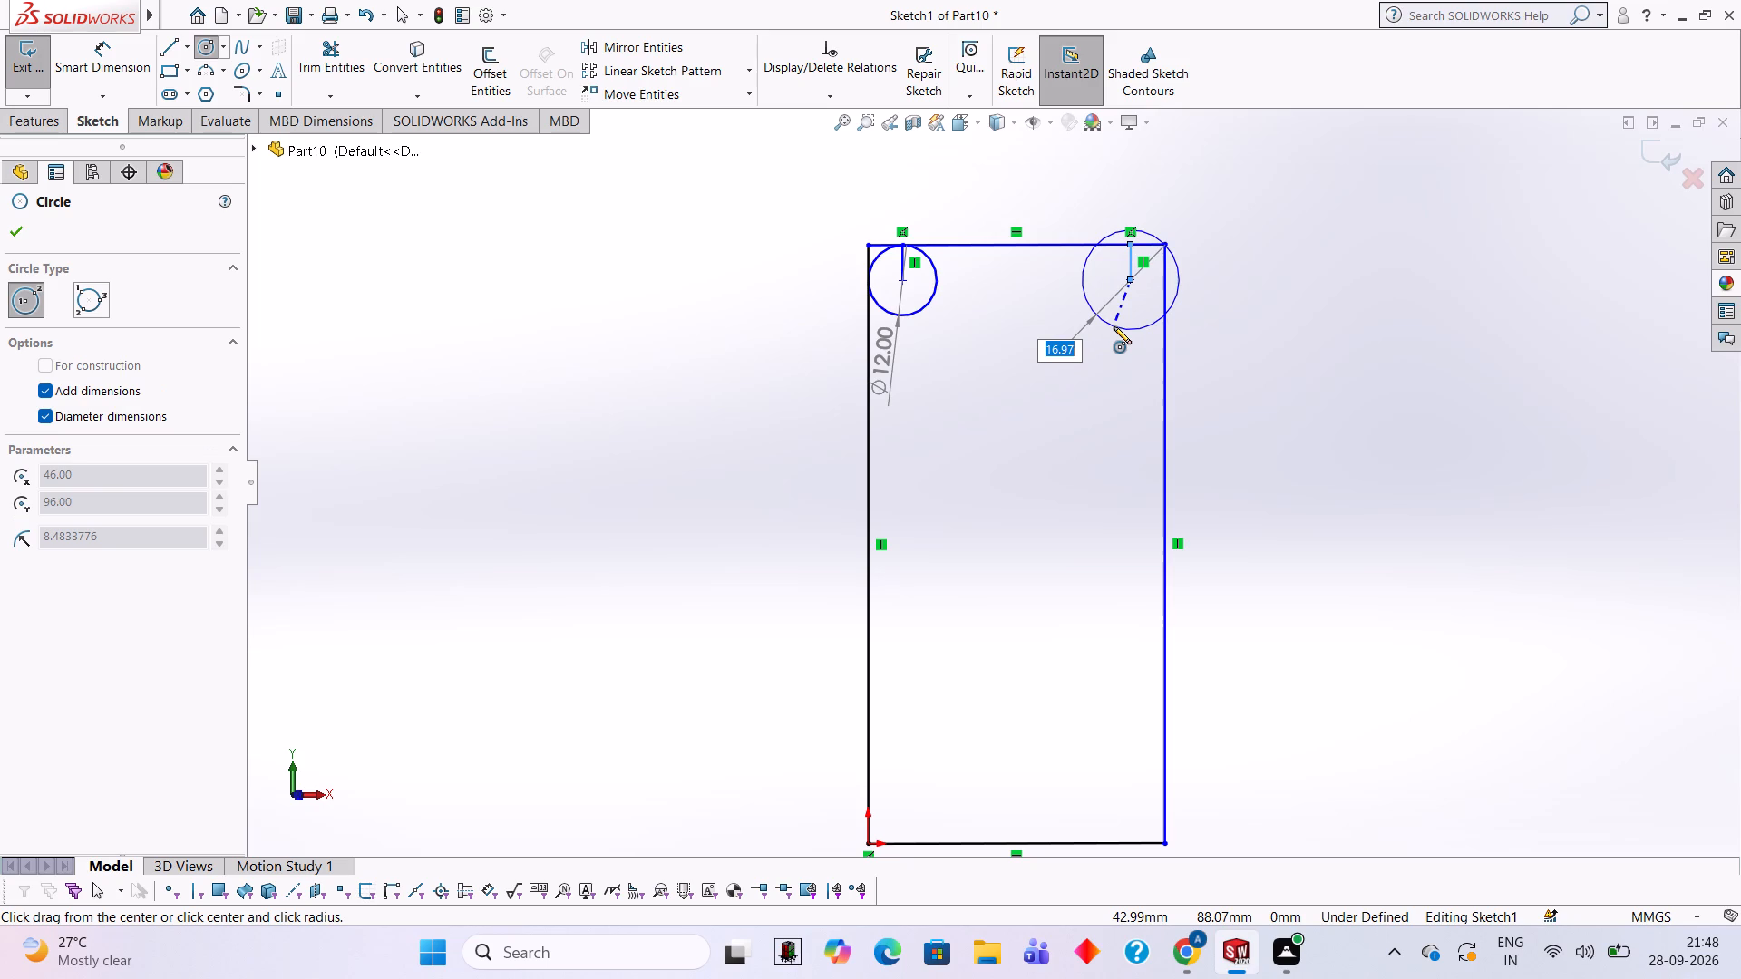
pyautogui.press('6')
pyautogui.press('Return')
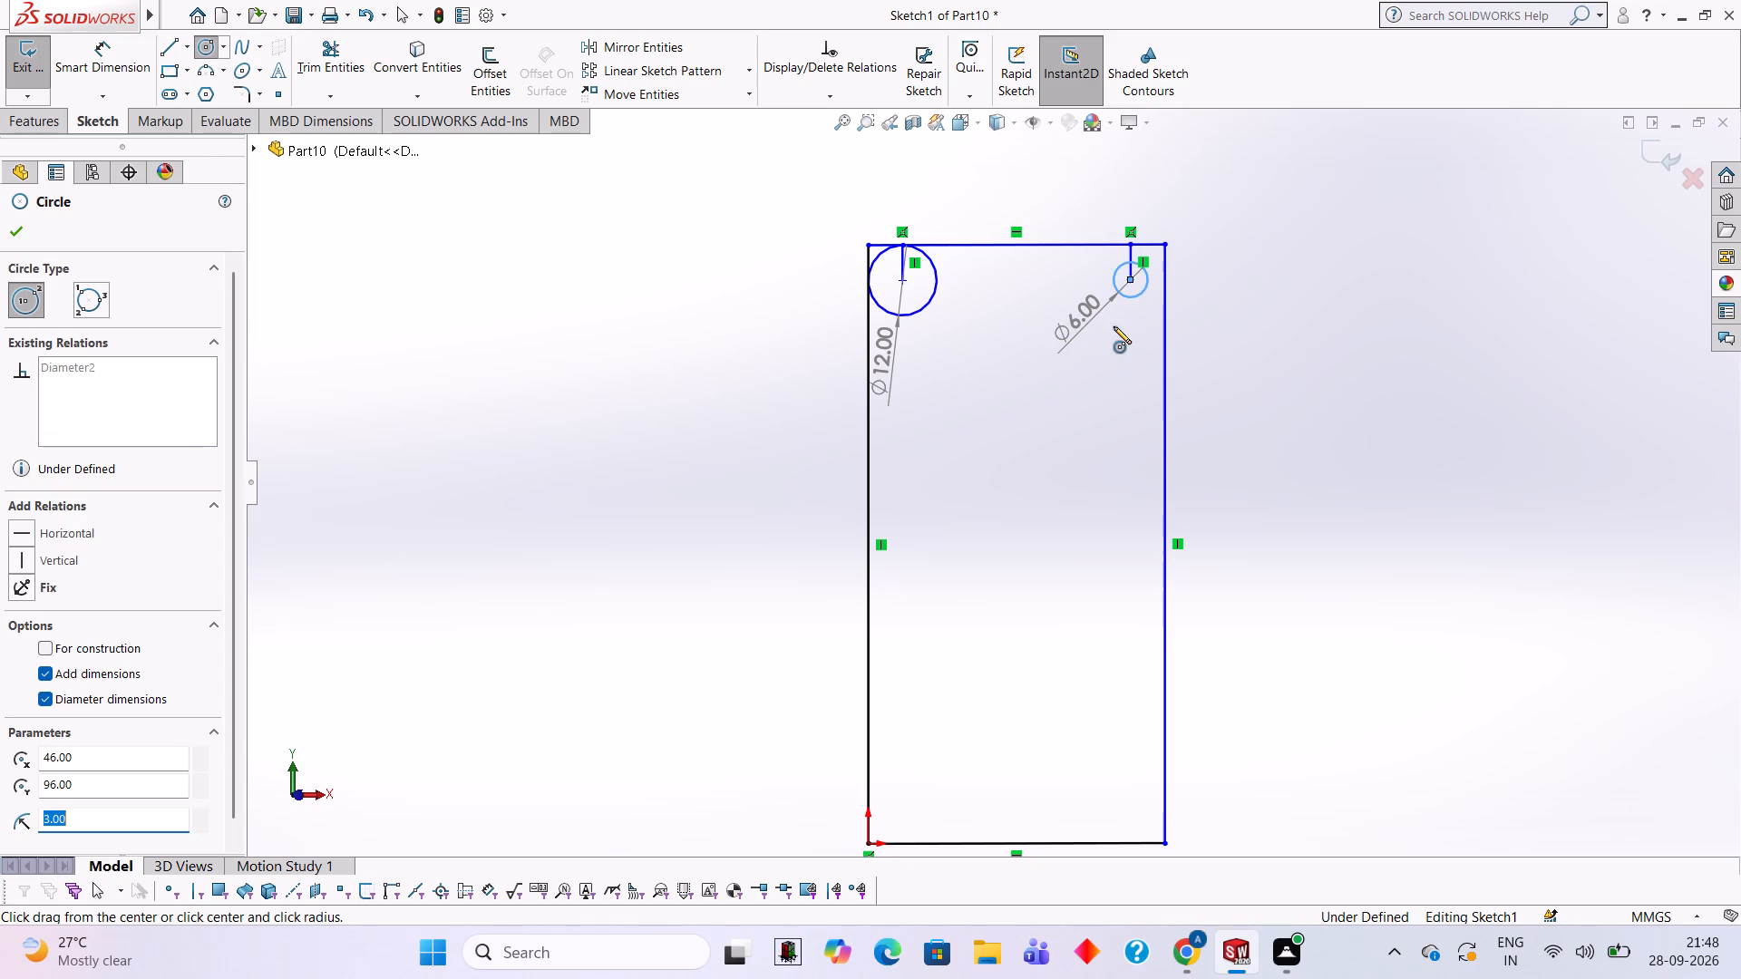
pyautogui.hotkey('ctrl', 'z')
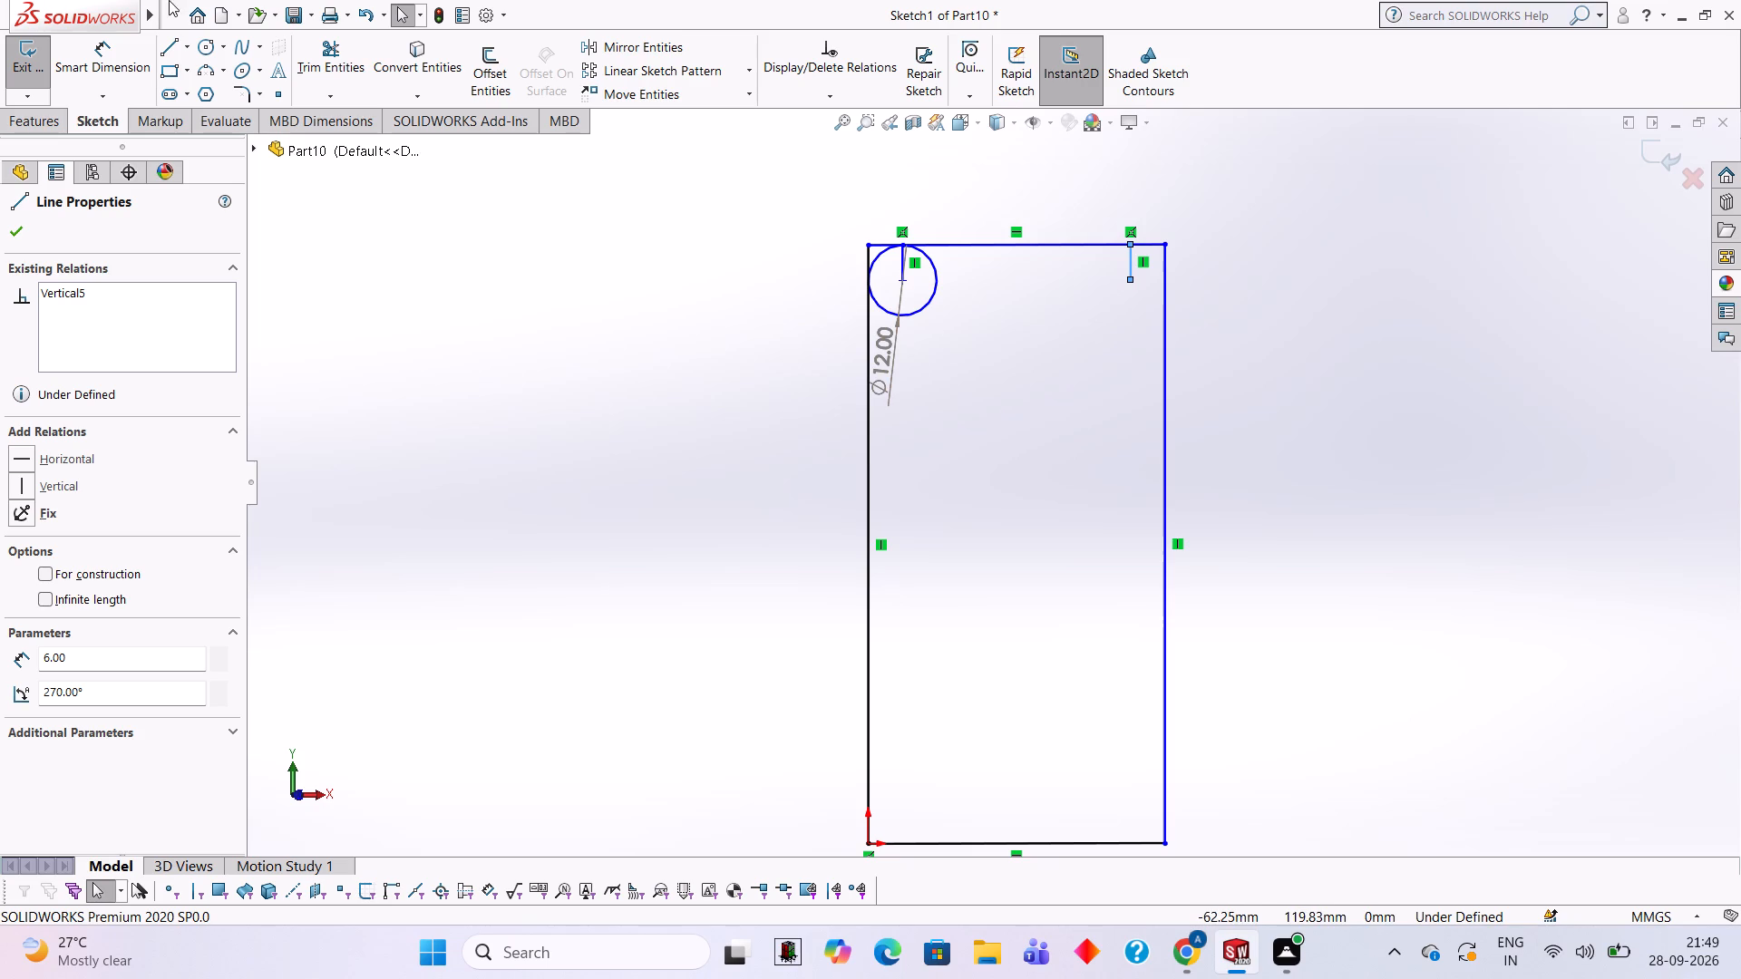
# Sketch a 12 mm diameter circle centred on the lower end of the short vertical line near the upper-right corner.
pyautogui.click(203, 44)
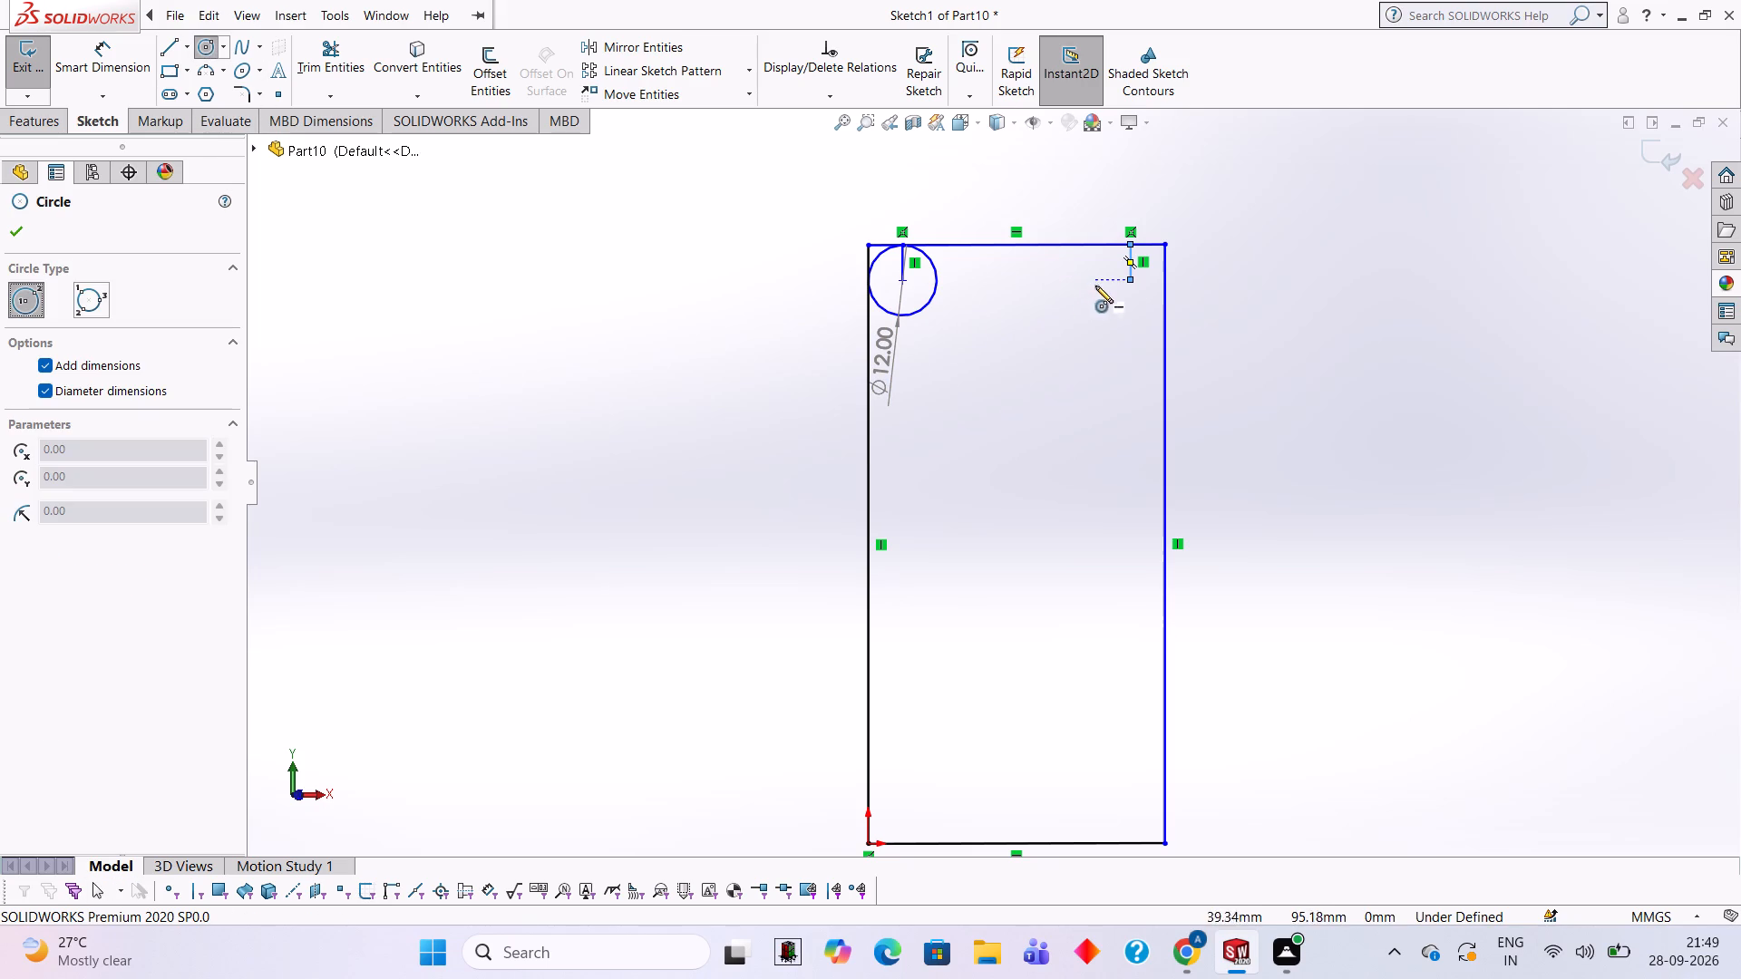
pyautogui.click(1127, 280)
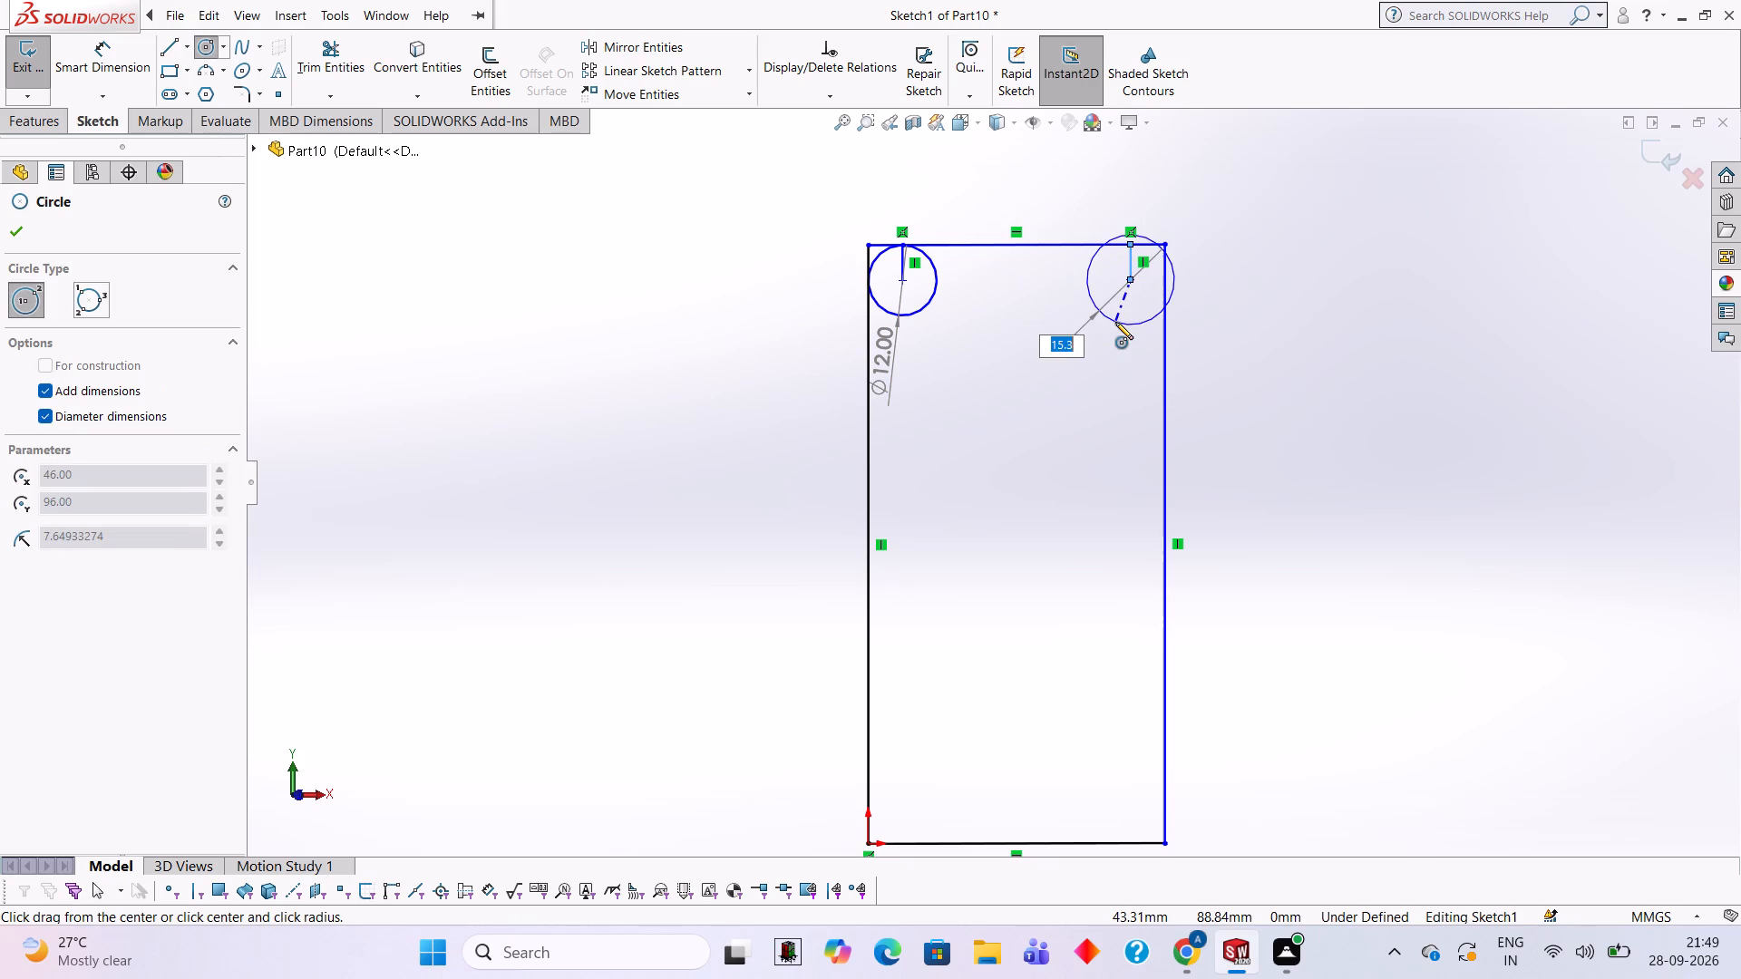
pyautogui.write('12')
pyautogui.press('Return')
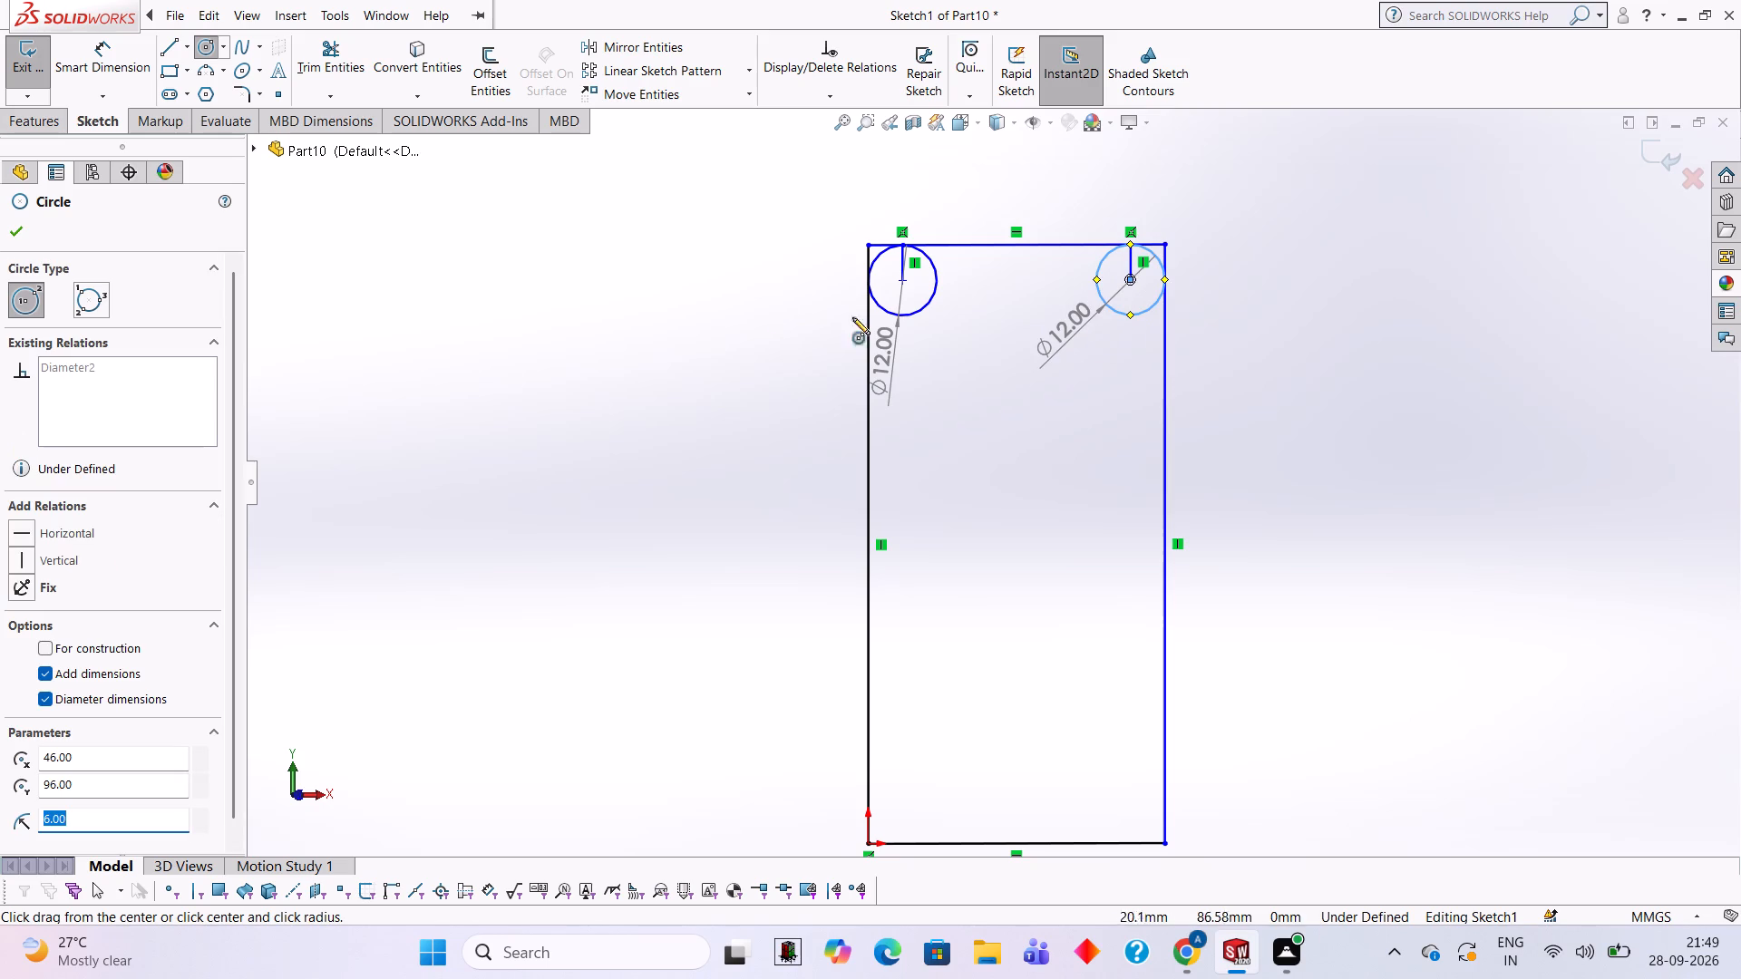
pyautogui.press('Escape')
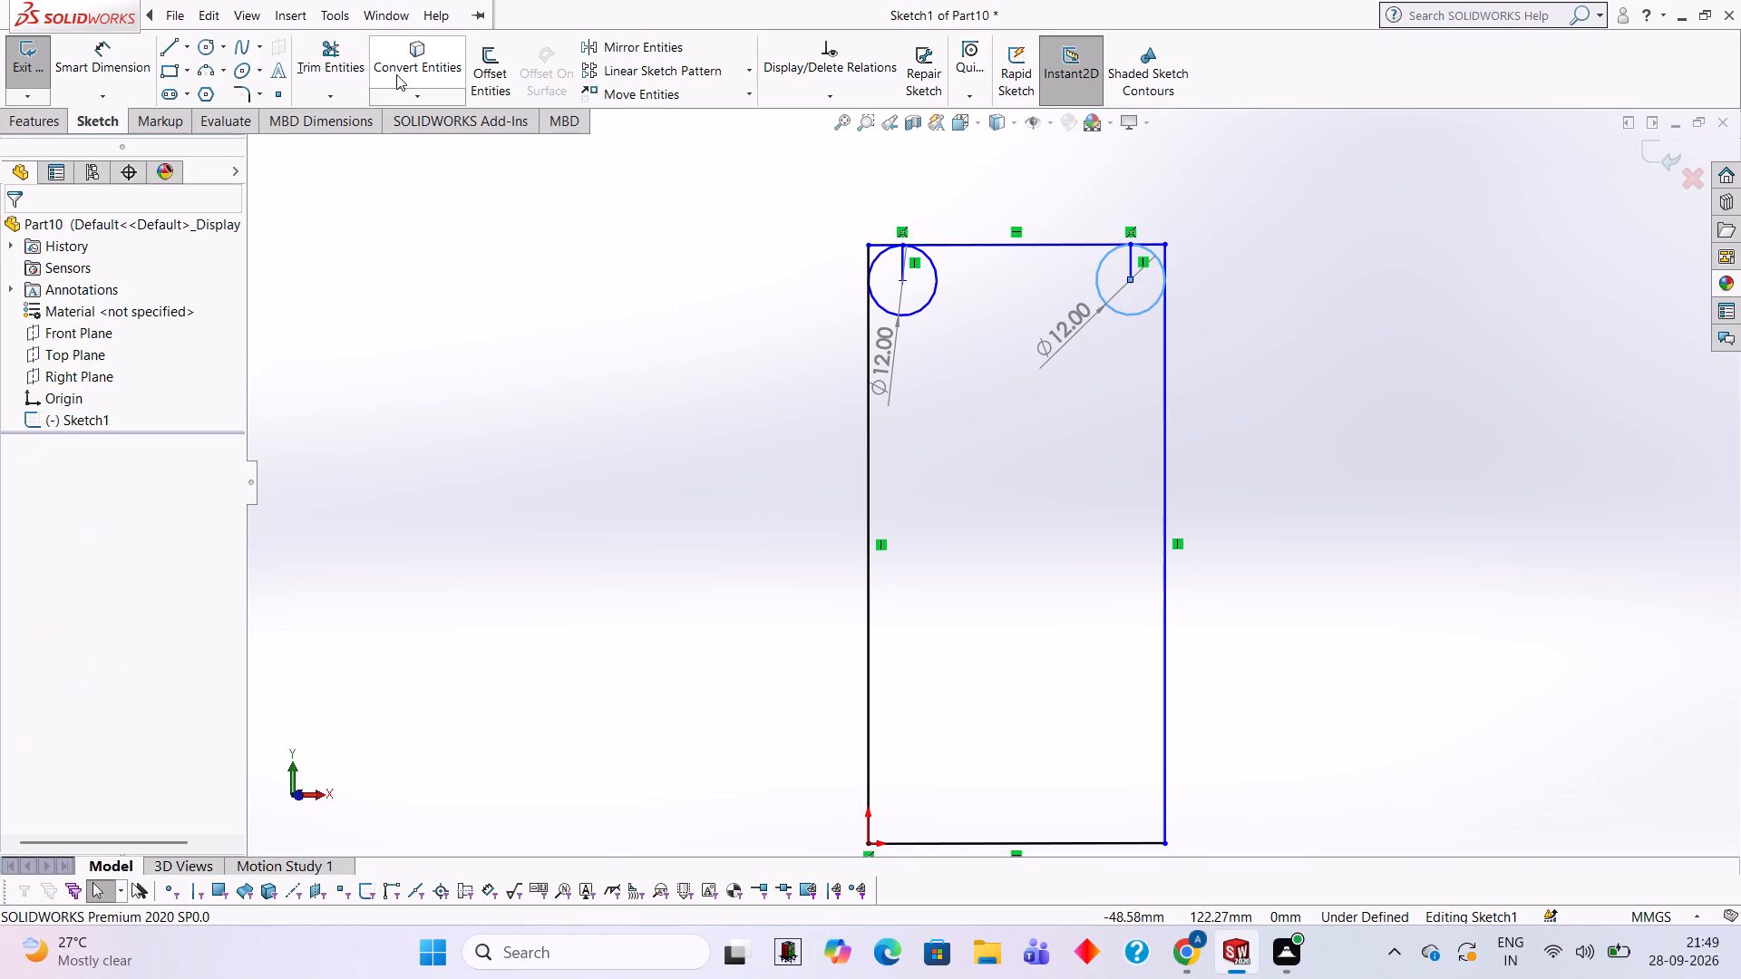
# Trim the square corner segments, the inner circle arcs and the short helper lines so both upper corners of the profile are rounded.
pyautogui.click(319, 74)
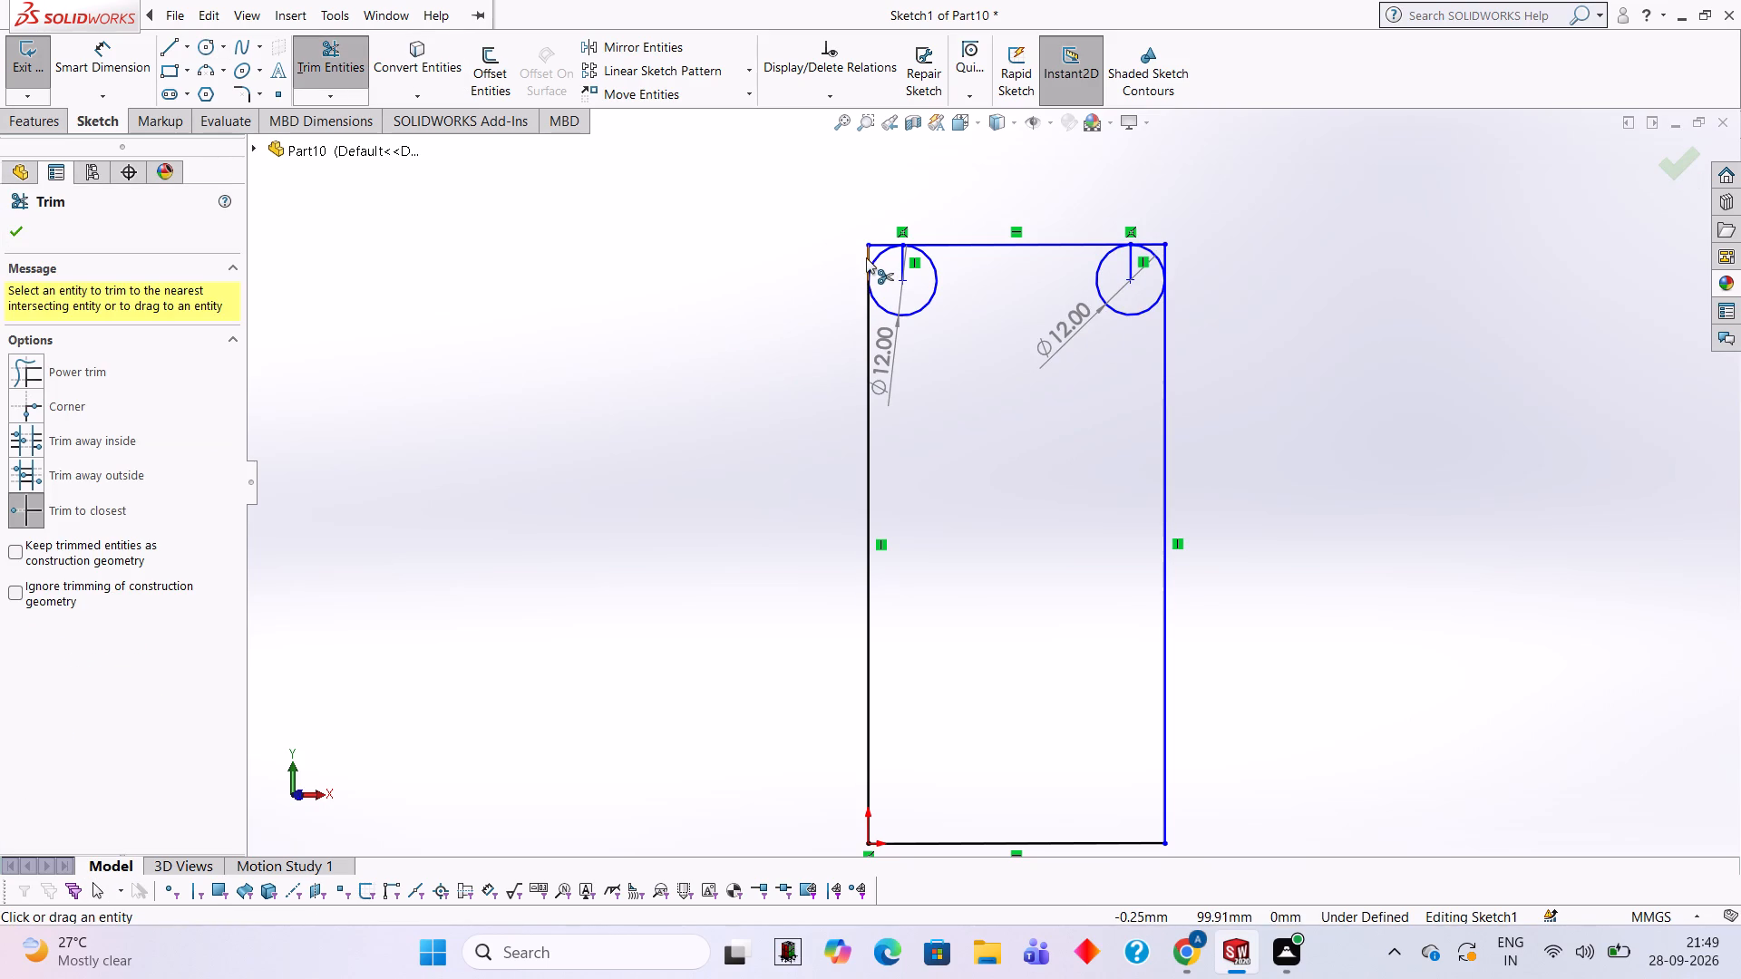
pyautogui.click(866, 257)
pyautogui.click(874, 243)
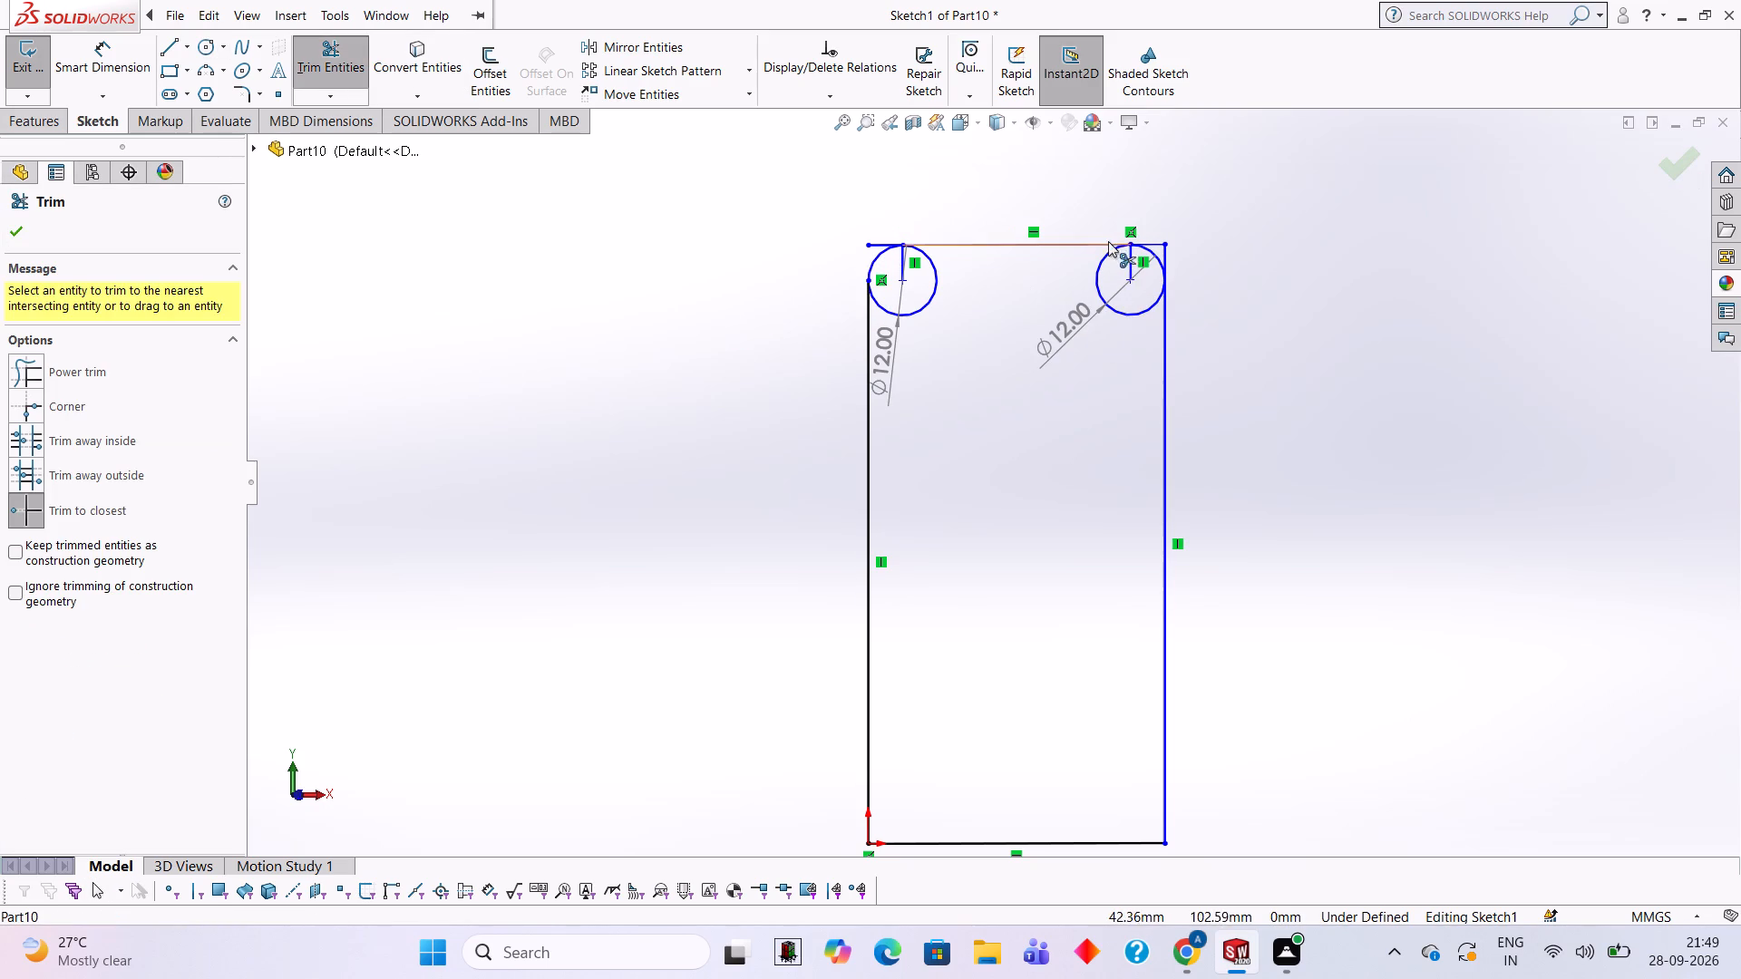
pyautogui.click(1150, 240)
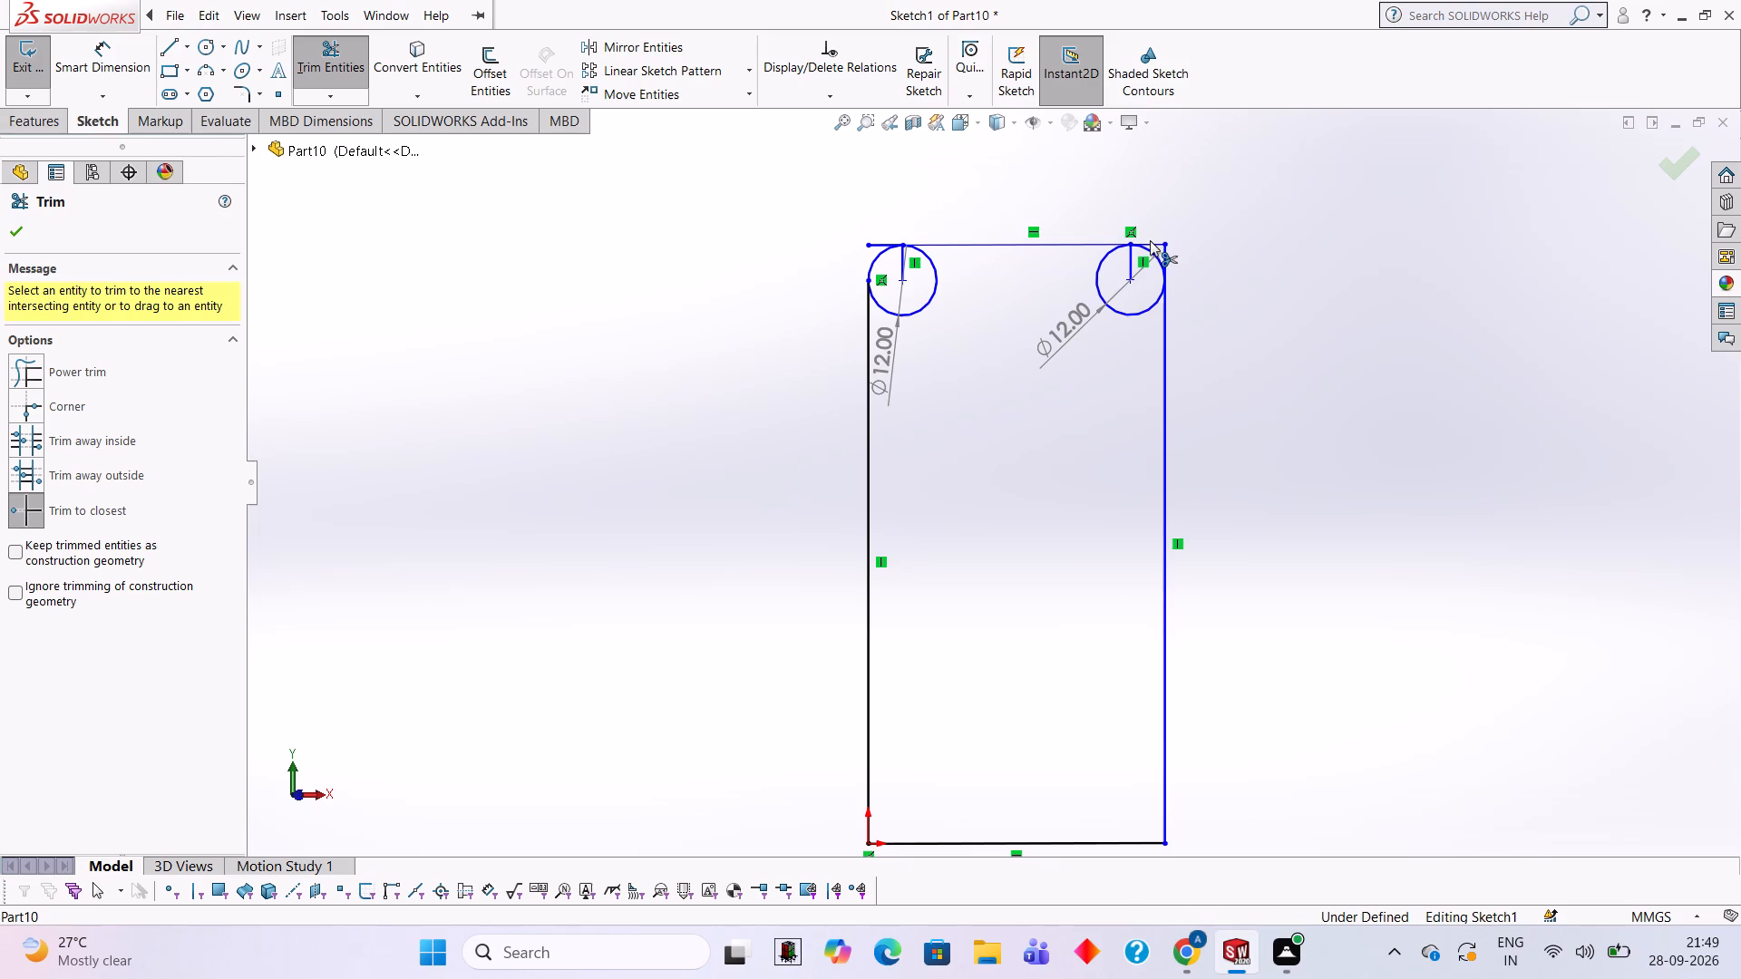
pyautogui.click(1167, 257)
pyautogui.click(1160, 247)
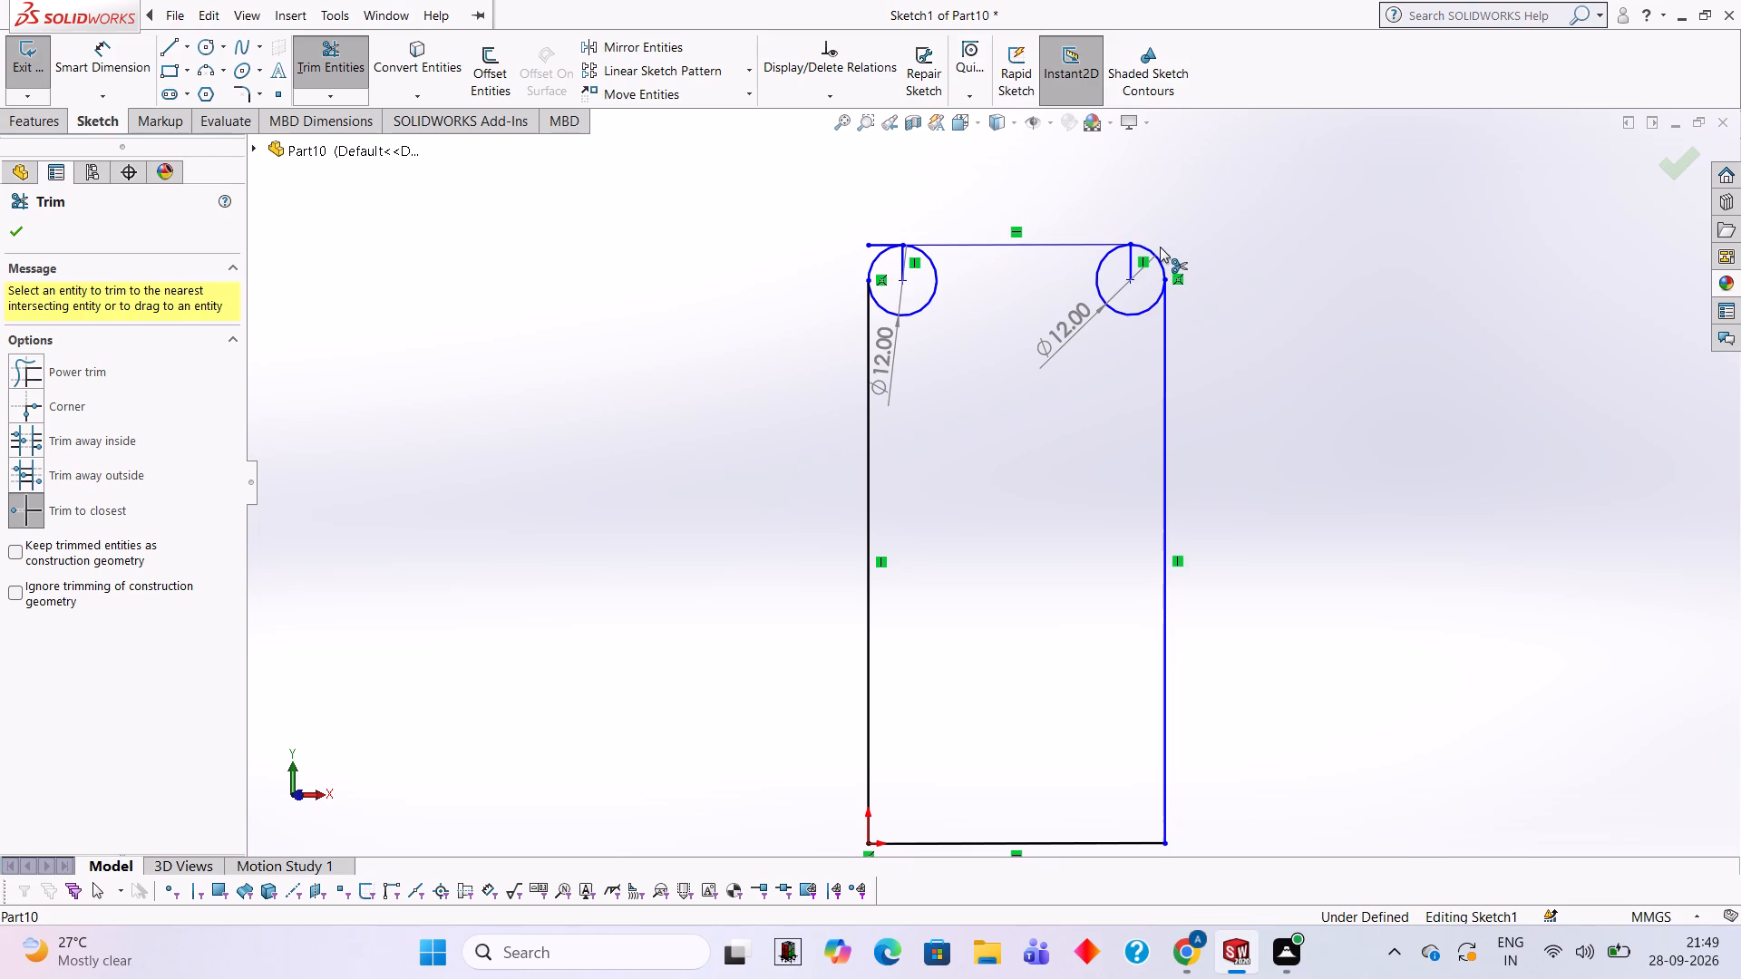
pyautogui.click(1122, 312)
pyautogui.click(1130, 258)
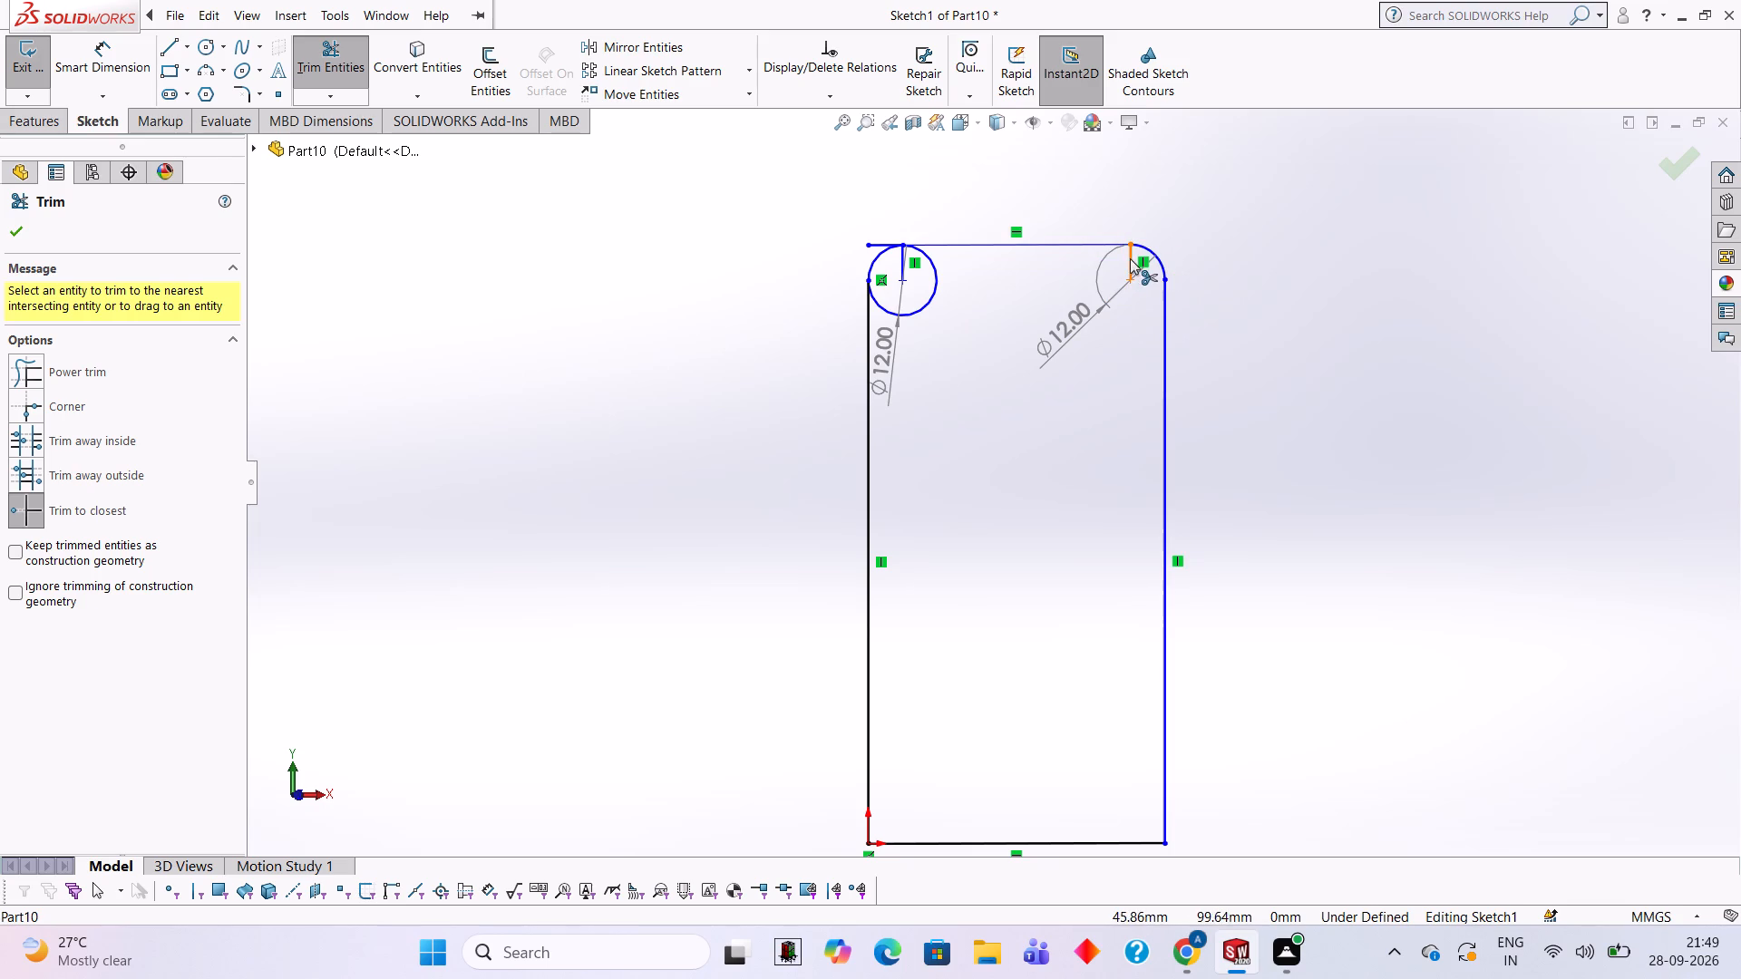
pyautogui.click(879, 239)
pyautogui.click(879, 246)
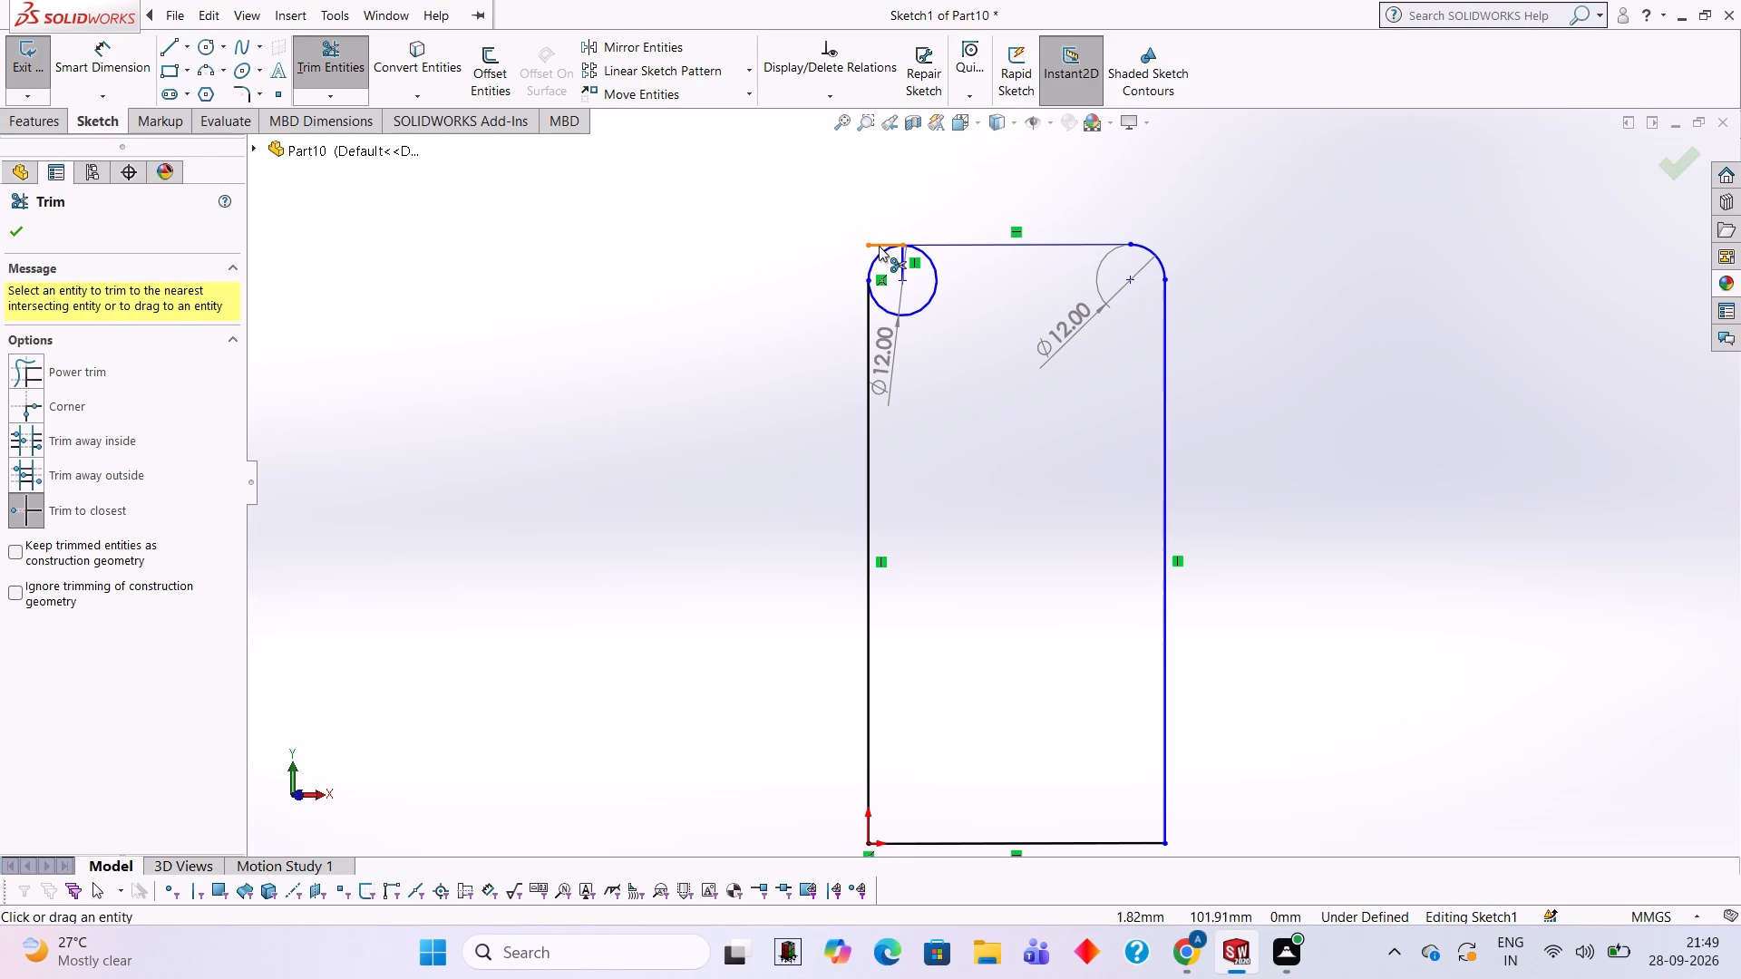
pyautogui.click(929, 299)
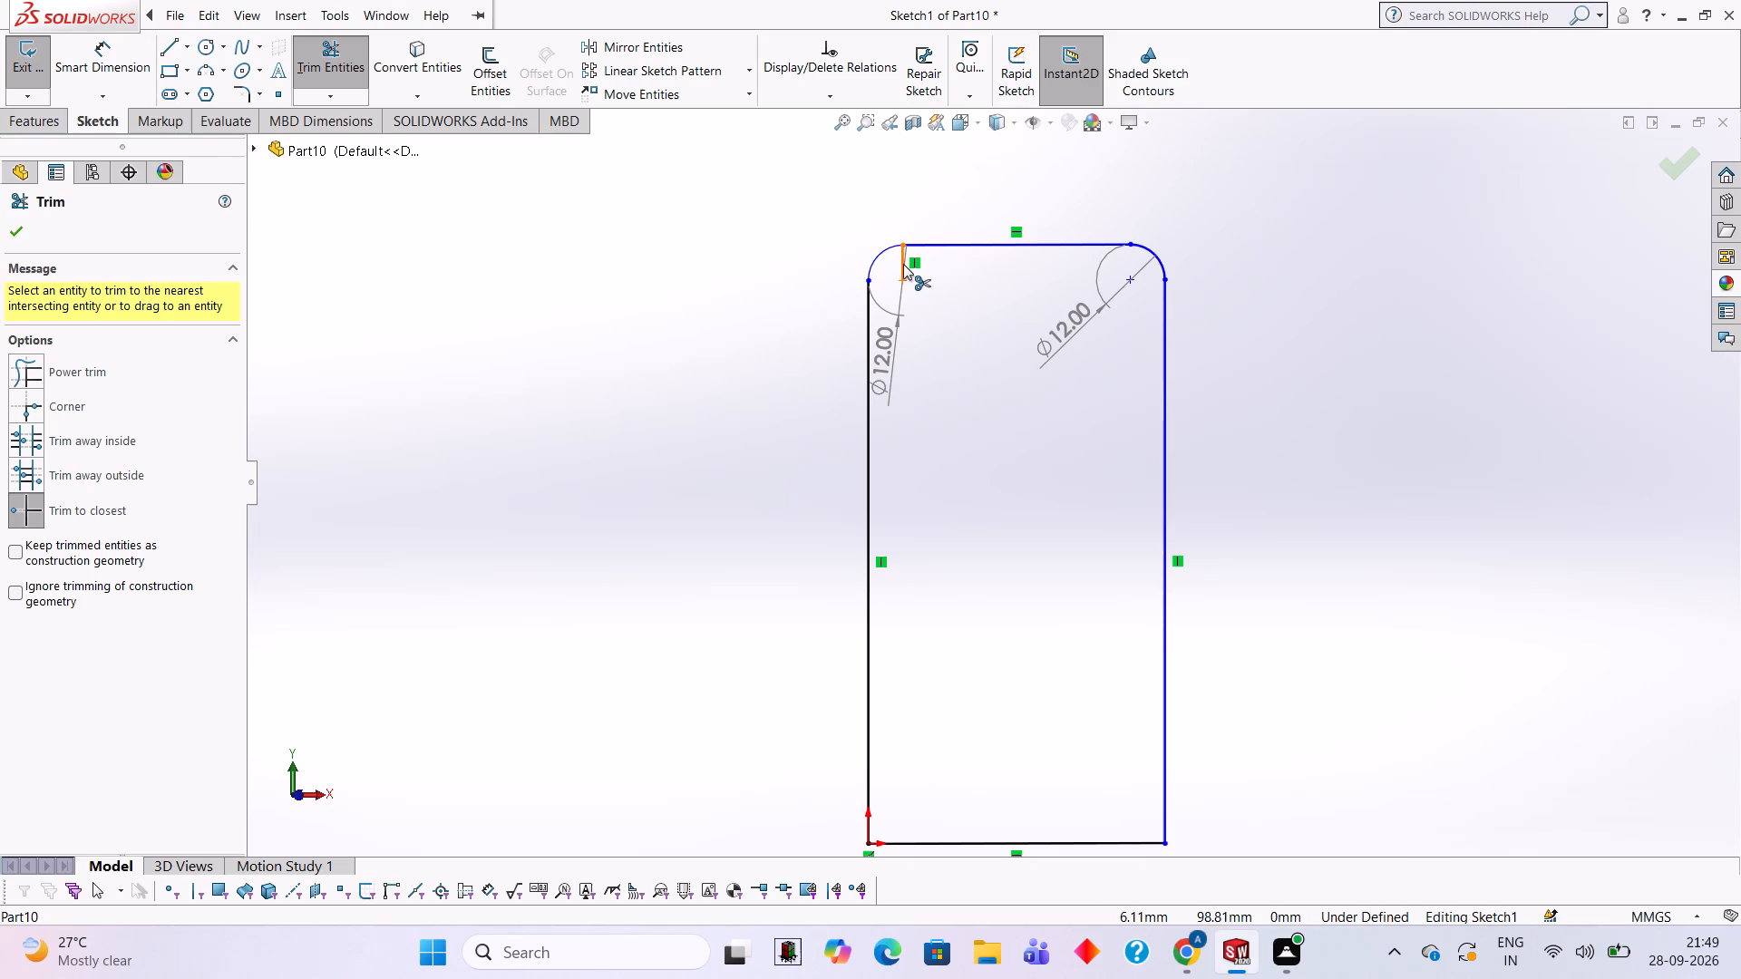
pyautogui.click(903, 263)
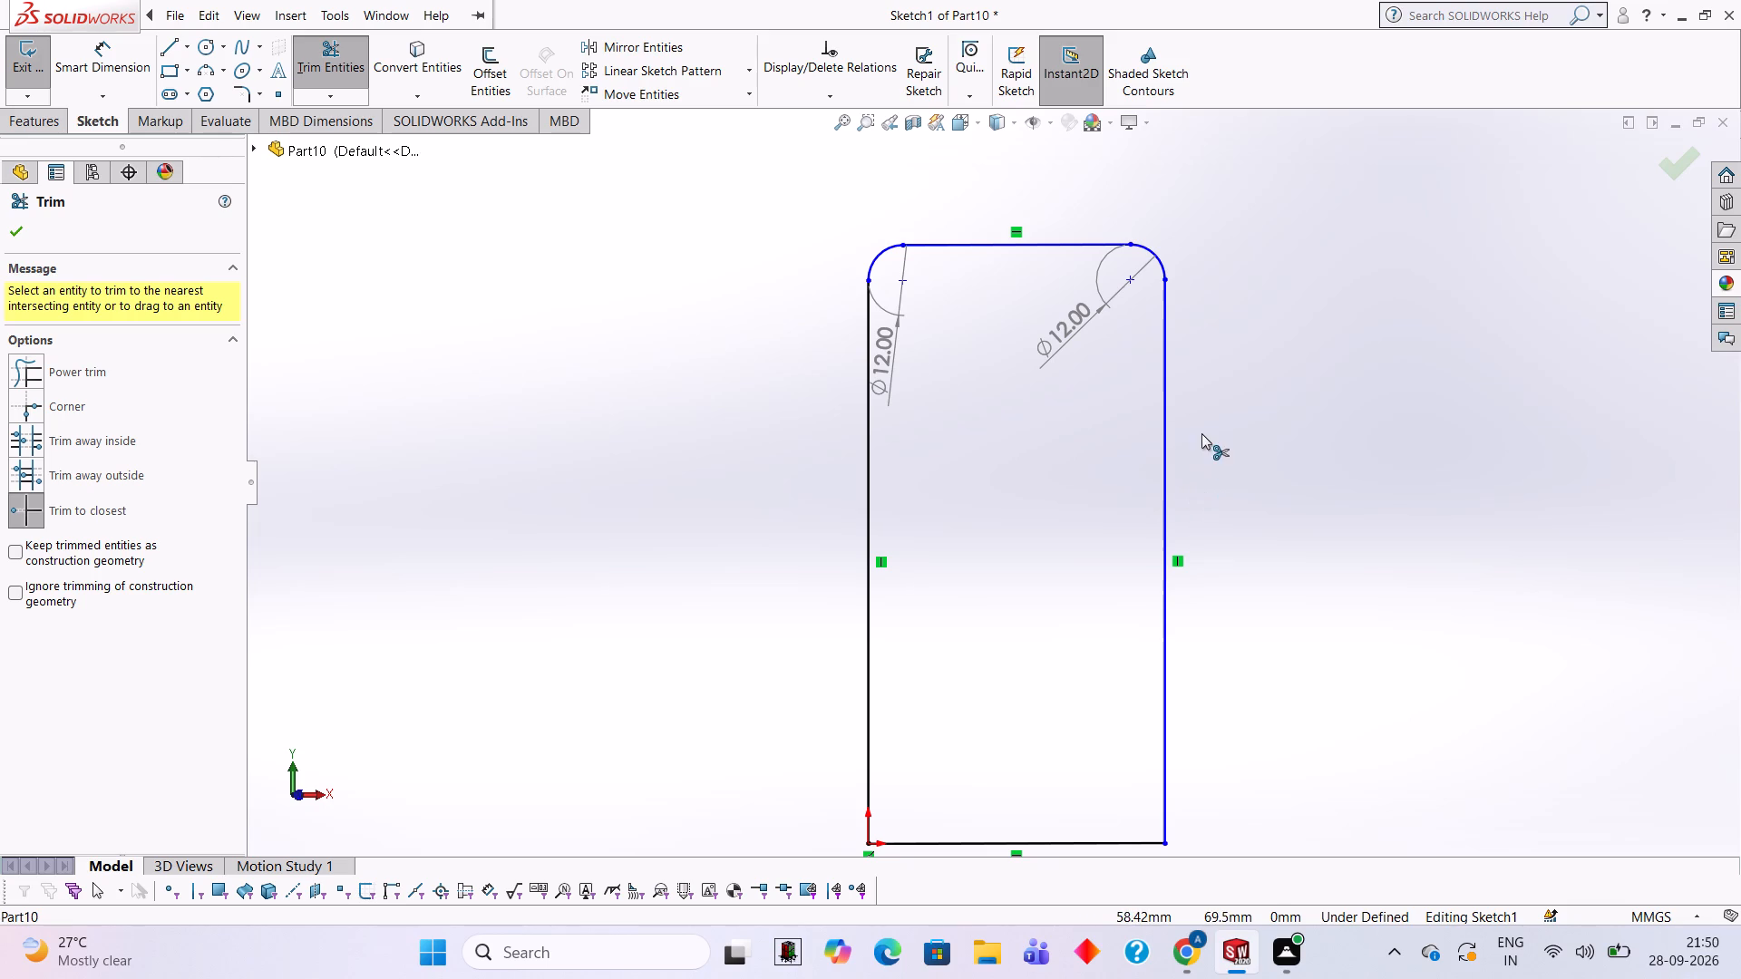
# Extrude the rounded-corner profile as a blind boss 9 mm deep.
pyautogui.click(54, 129)
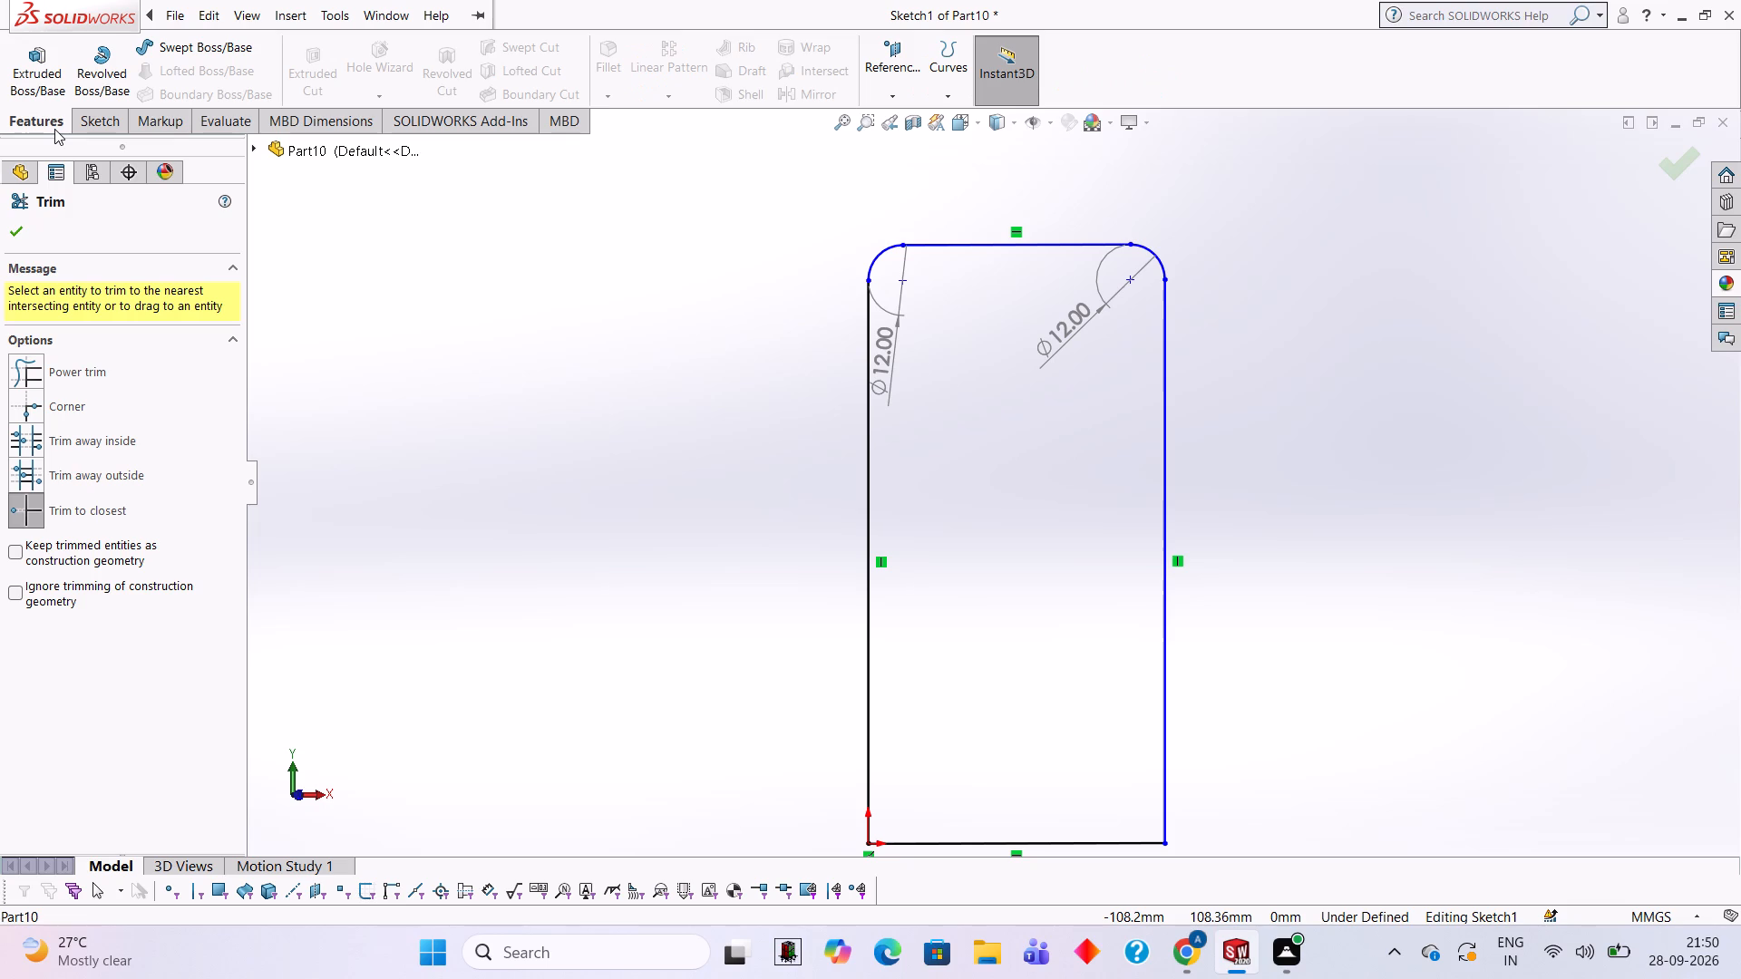
pyautogui.click(47, 70)
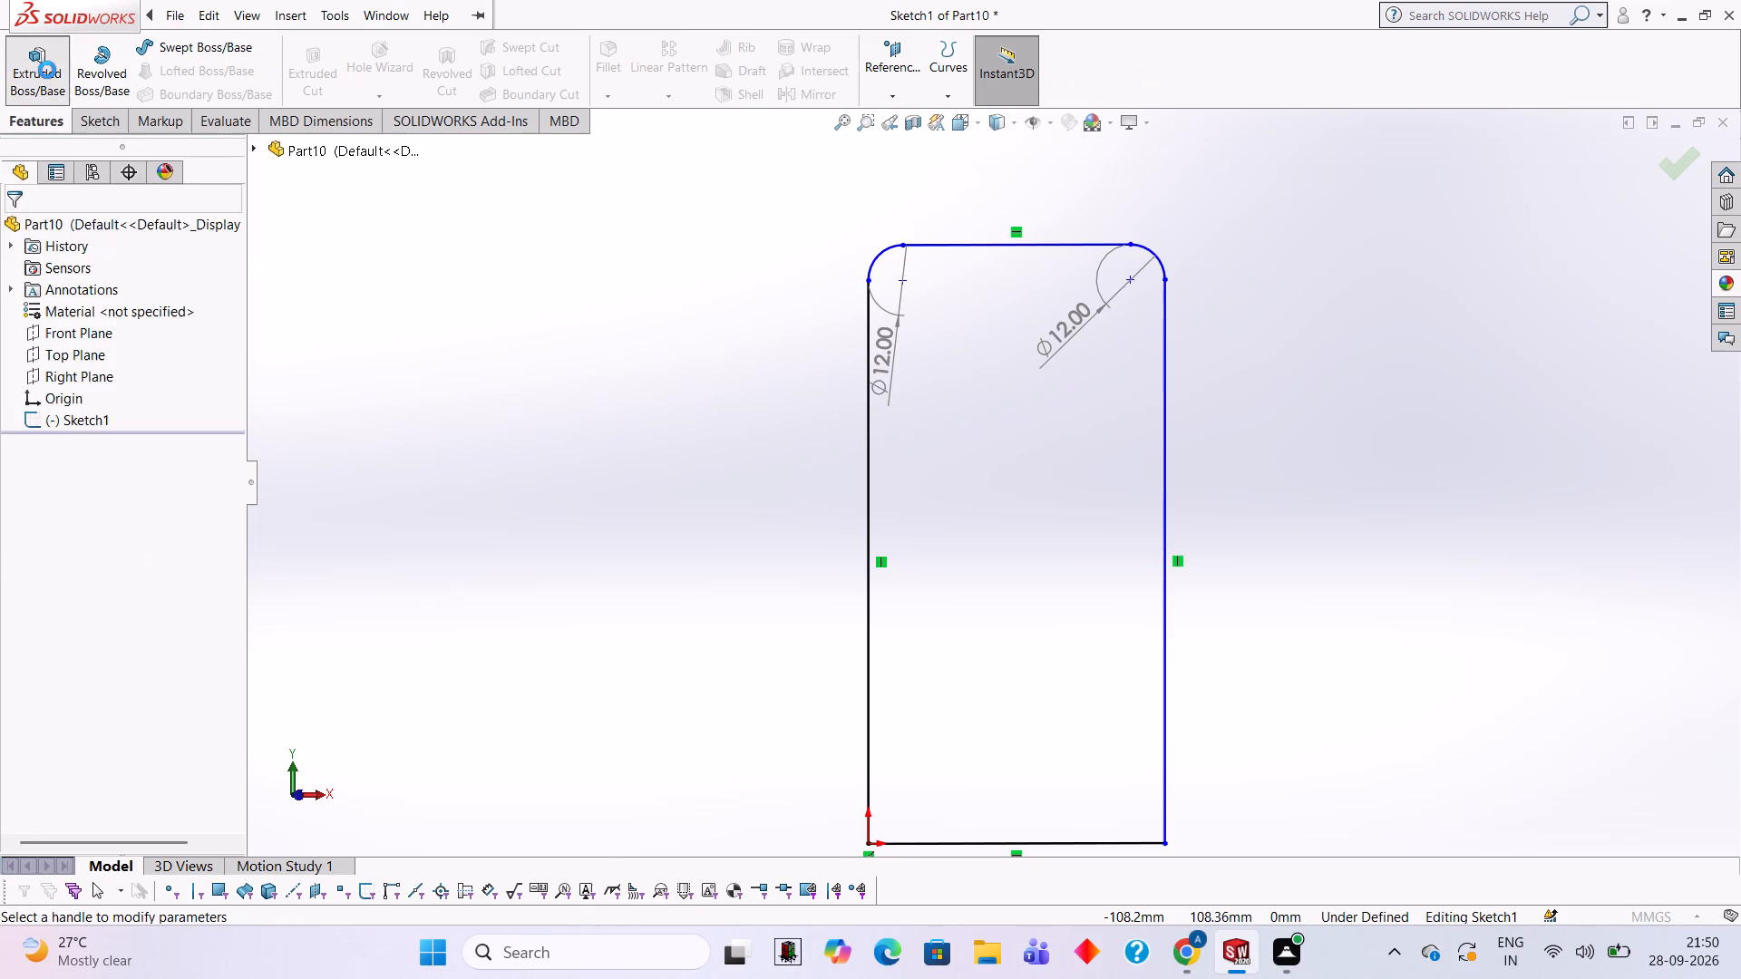
pyautogui.moveTo(1350, 321); pyautogui.dragTo(1300, 428, button='middle')
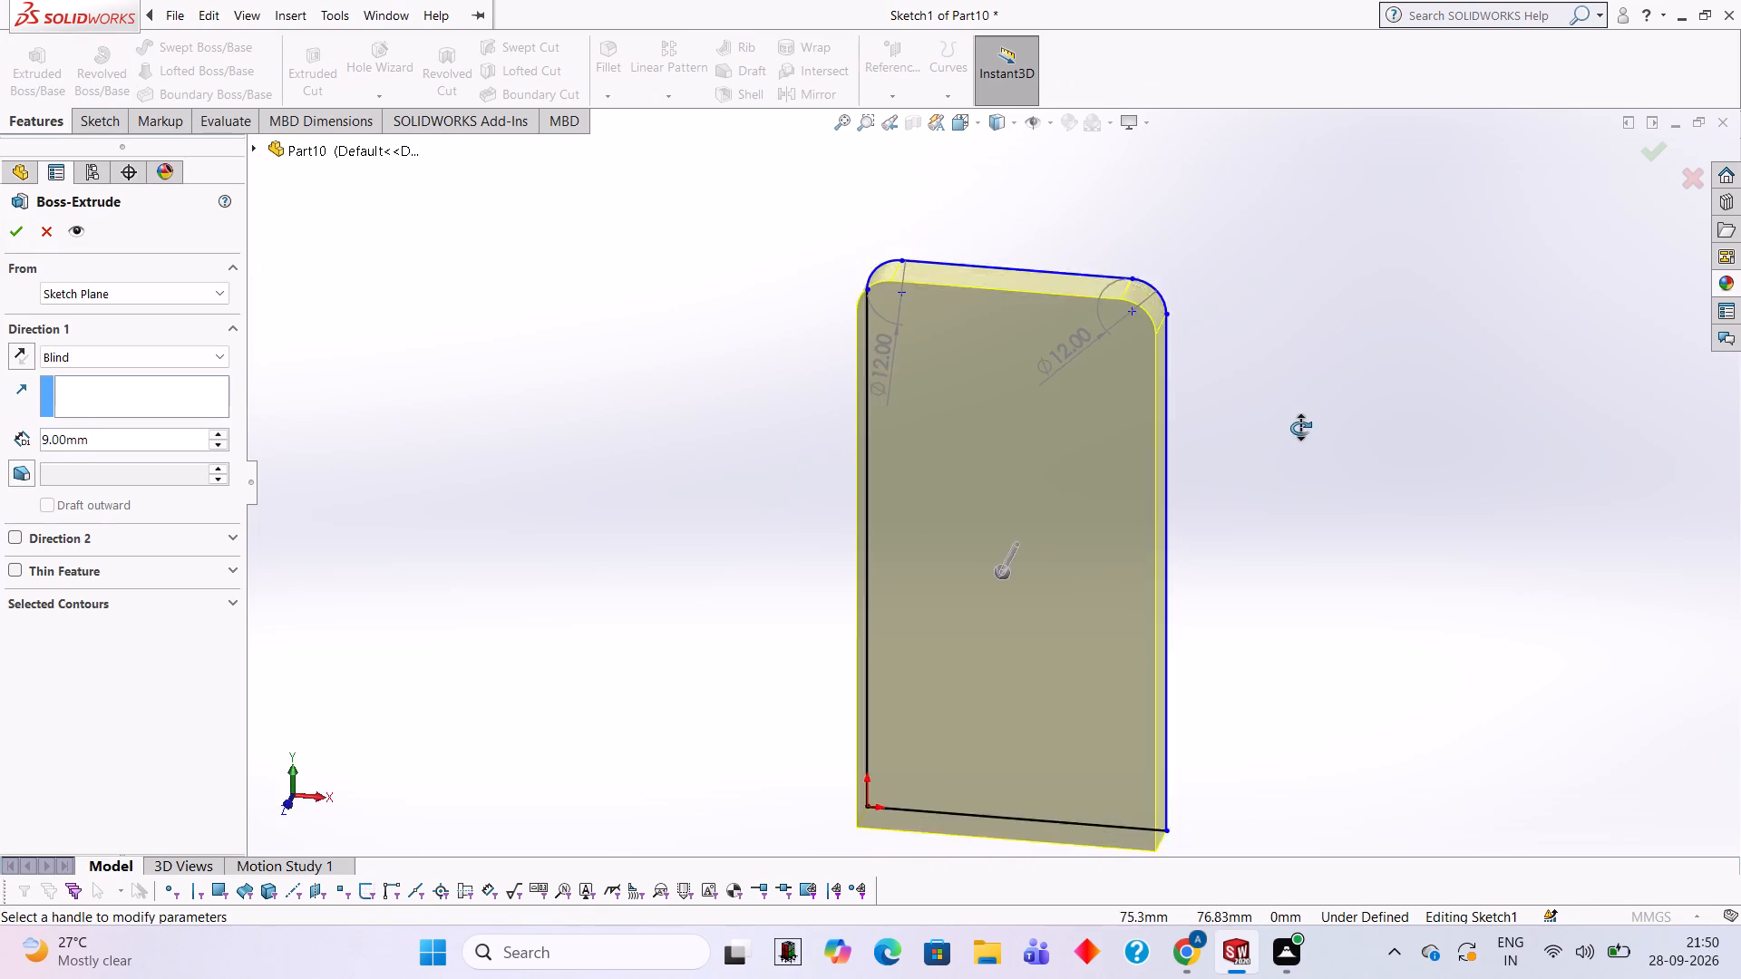
pyautogui.moveTo(1300, 428); pyautogui.dragTo(1326, 481, button='middle')
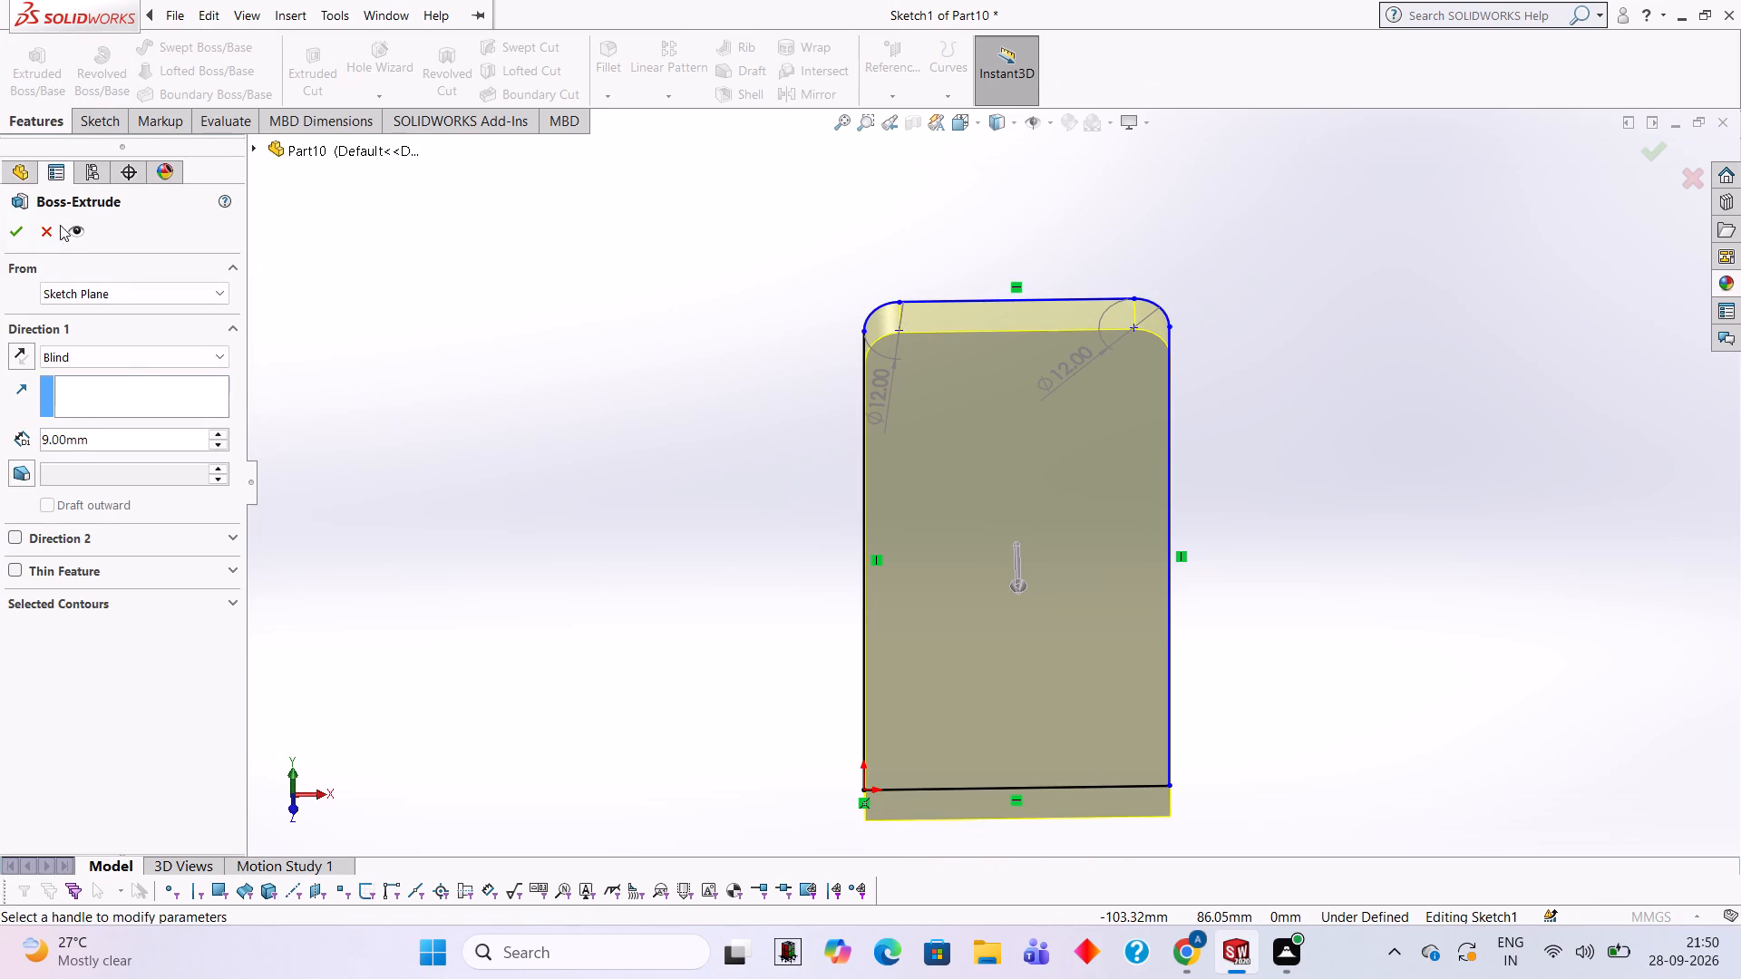
pyautogui.click(24, 232)
pyautogui.click(394, 386)
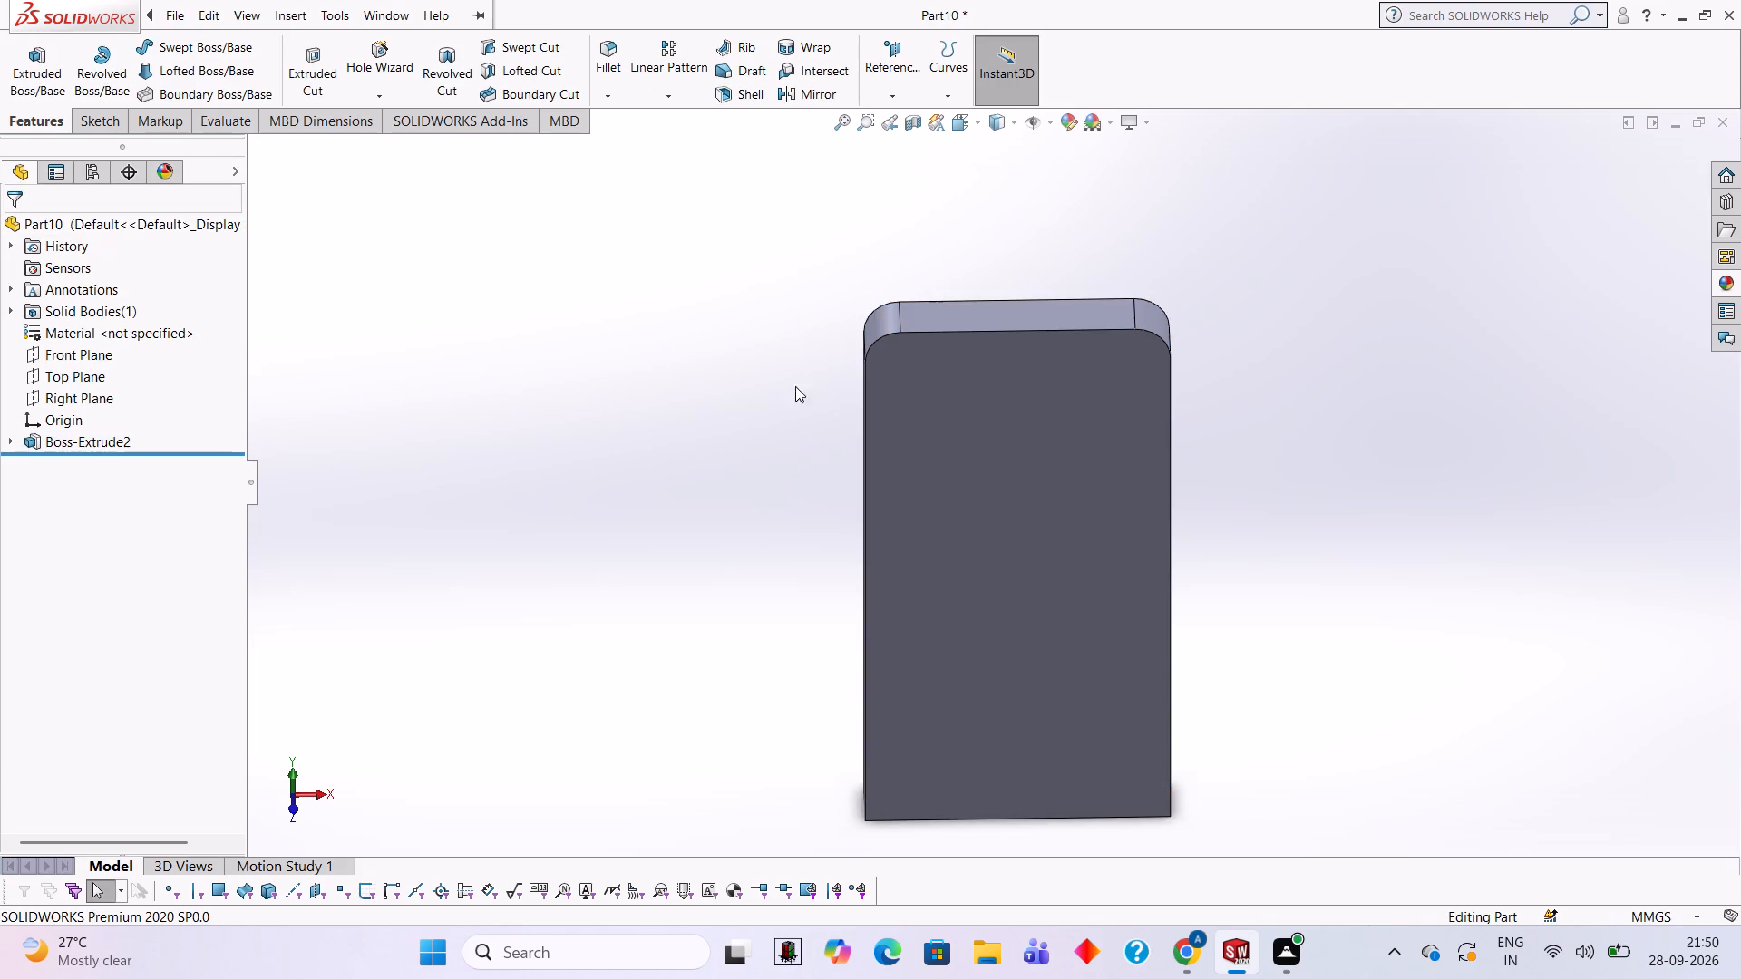
# Examine the extruded plate's front face, side and rounded upper corners from several angles.
pyautogui.moveTo(1441, 361); pyautogui.dragTo(1354, 373, button='middle')
pyautogui.scroll(3, 1347, 366)
pyautogui.scroll(-2, 1261, 371)
pyautogui.scroll(-1, 976, 660)
pyautogui.scroll(2, 926, 710)
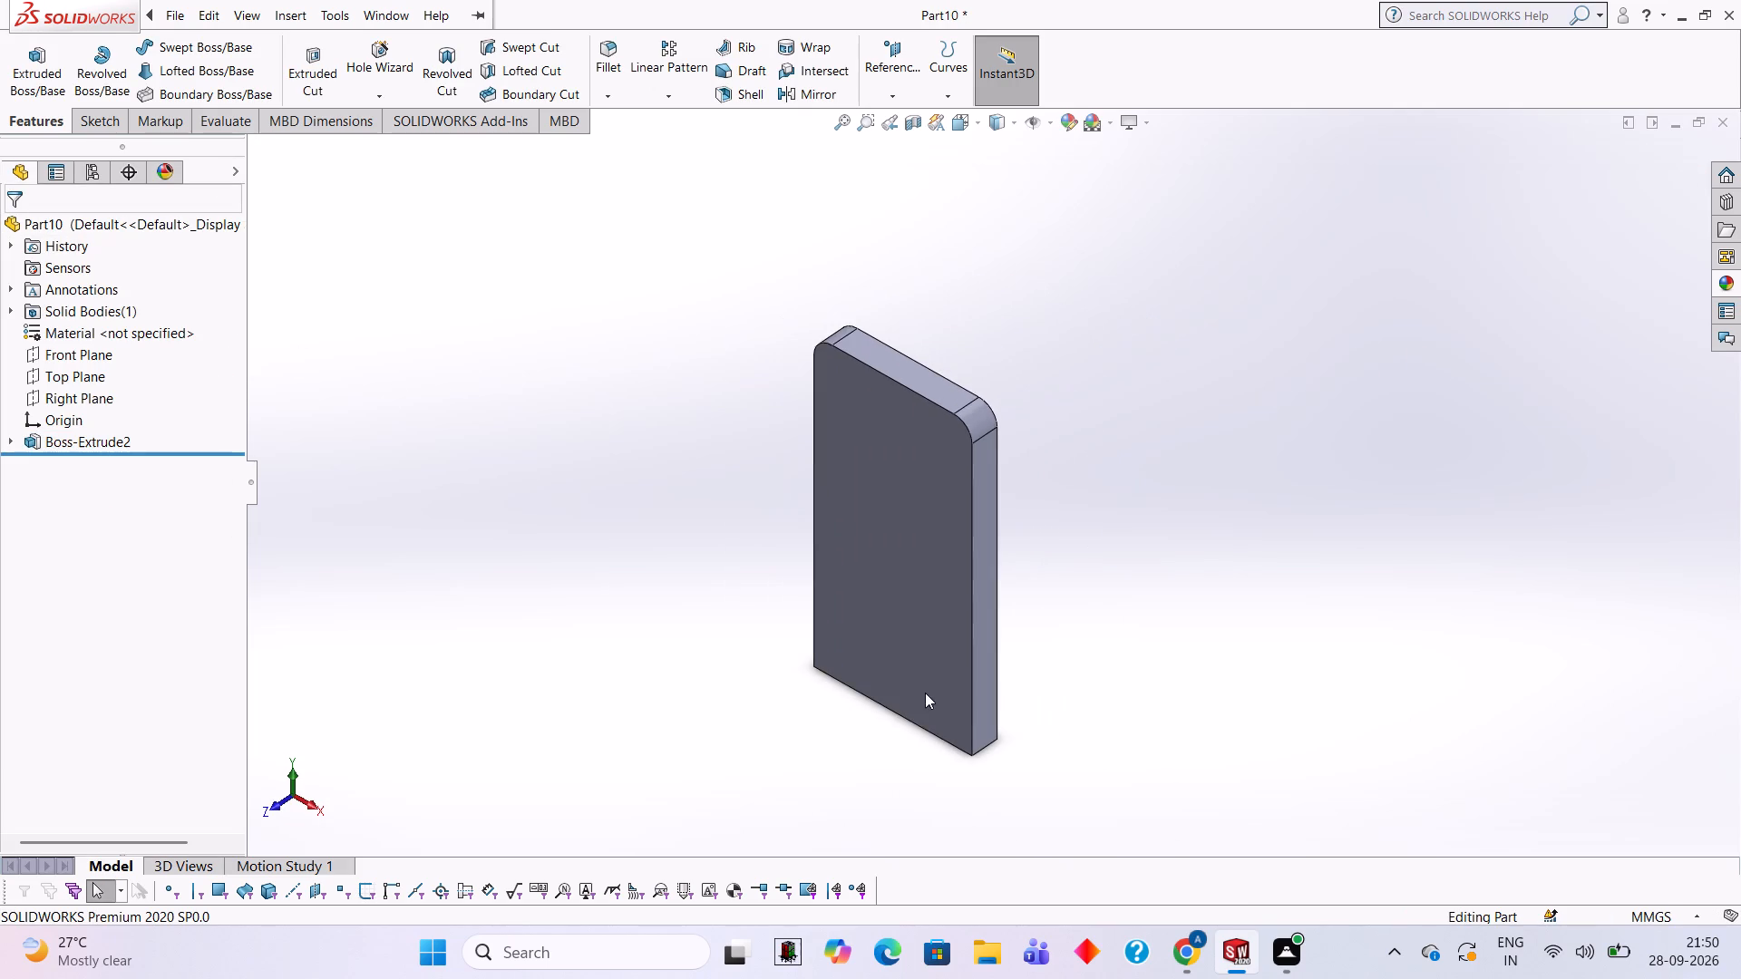
pyautogui.scroll(-2, 925, 715)
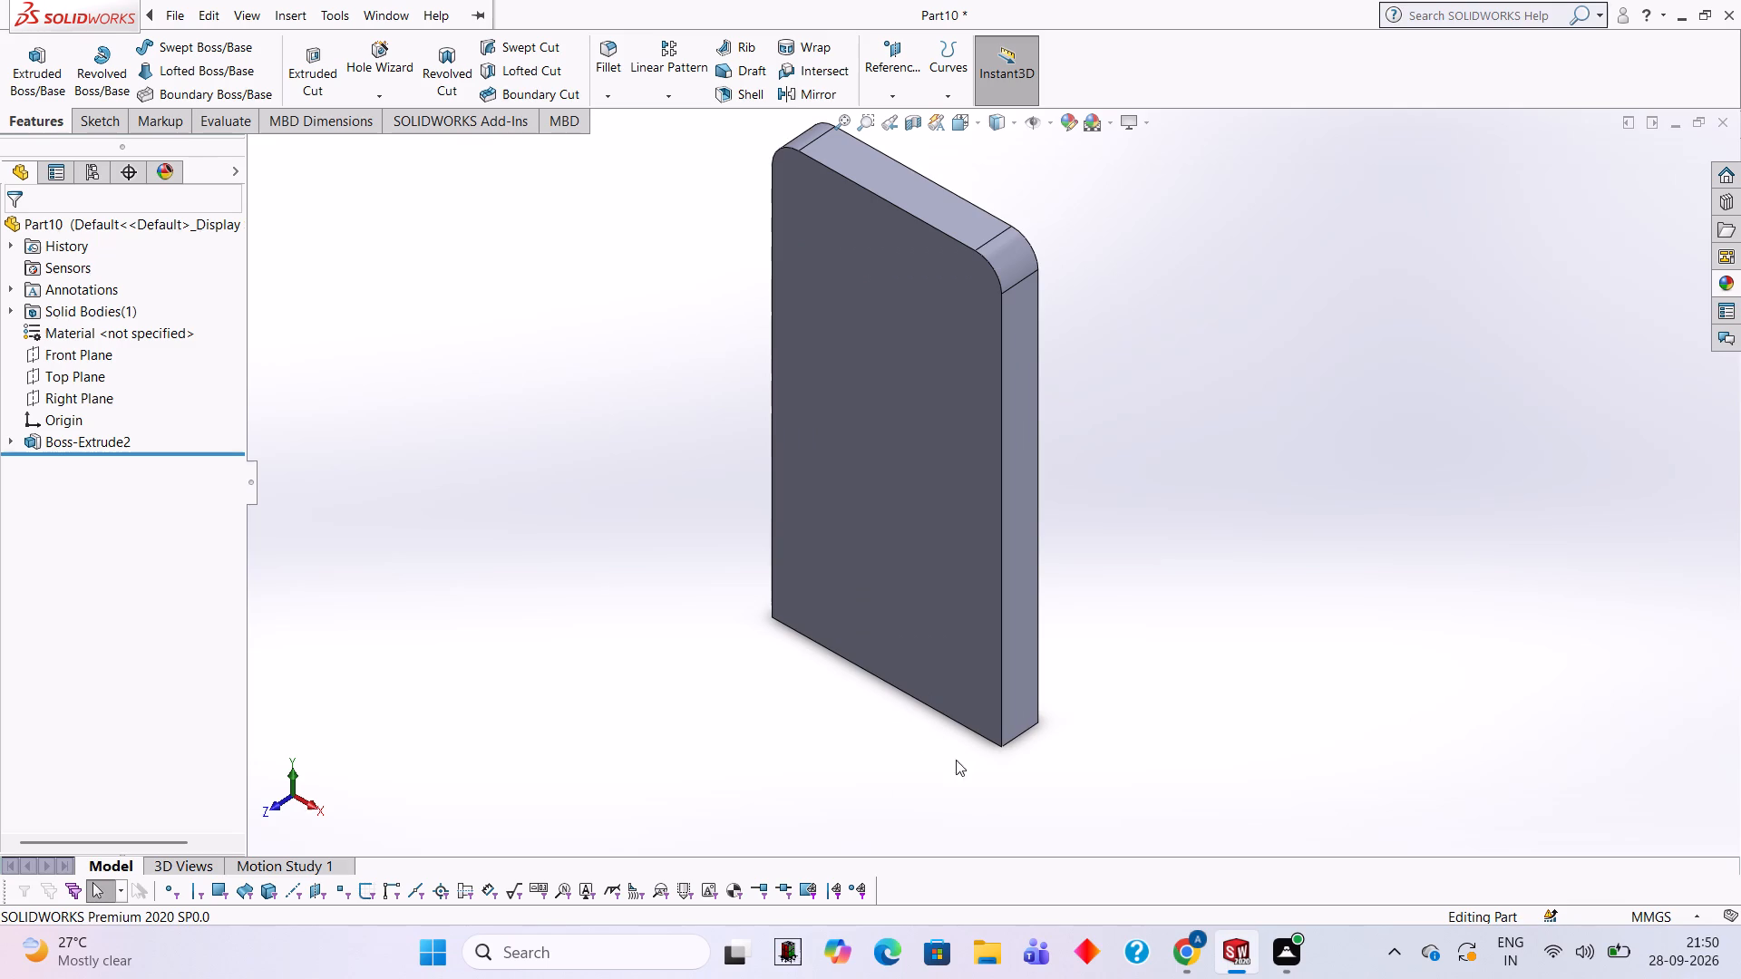
pyautogui.scroll(2, 979, 514)
pyautogui.moveTo(1034, 469); pyautogui.dragTo(1045, 359, button='middle')
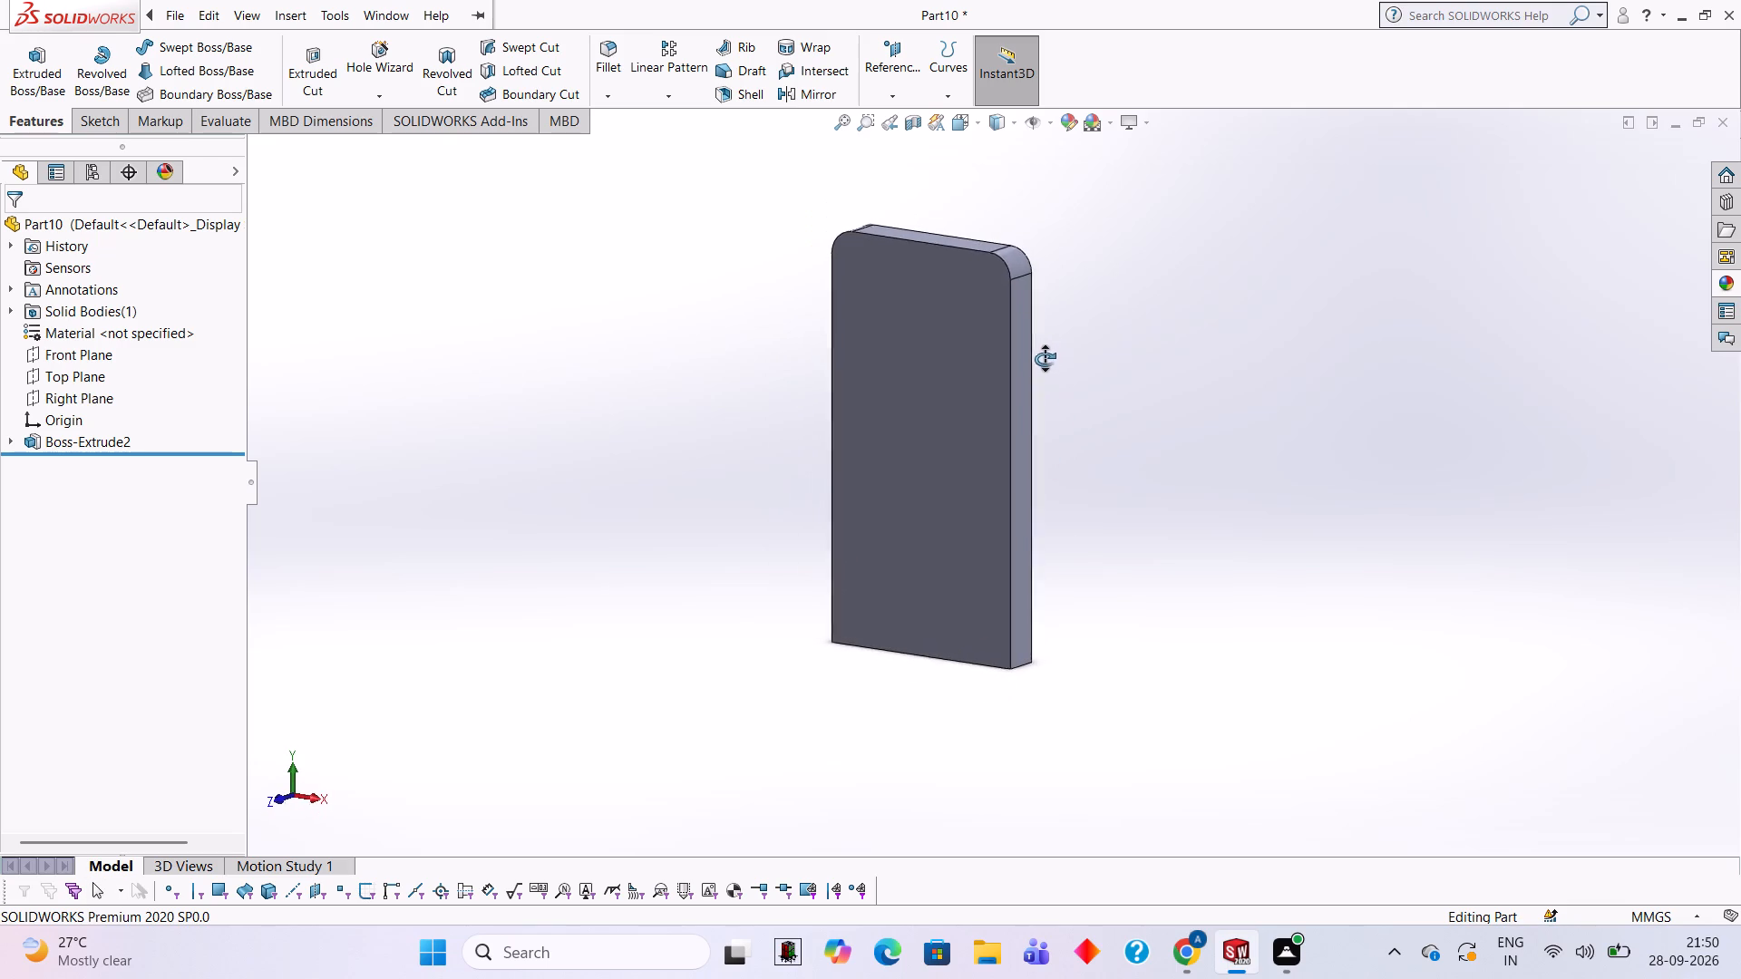
pyautogui.moveTo(1045, 359); pyautogui.dragTo(1045, 362, button='middle')
pyautogui.scroll(-1, 1023, 241)
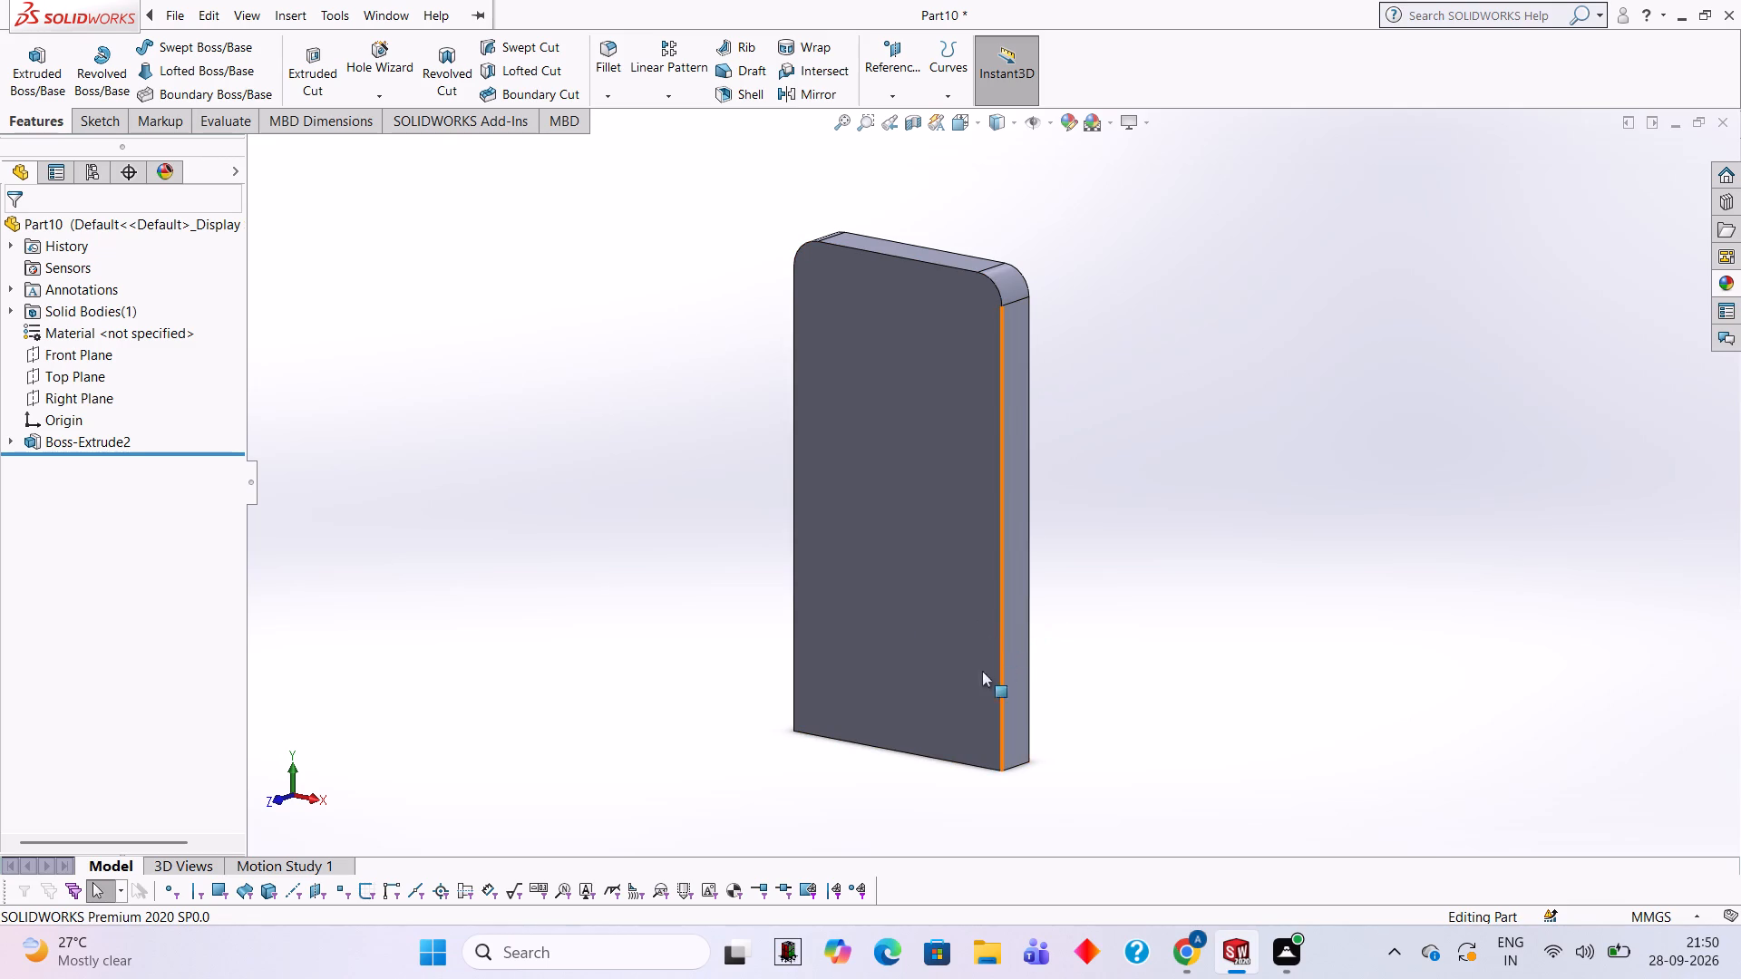
pyautogui.moveTo(1188, 616); pyautogui.dragTo(1195, 538, button='middle')
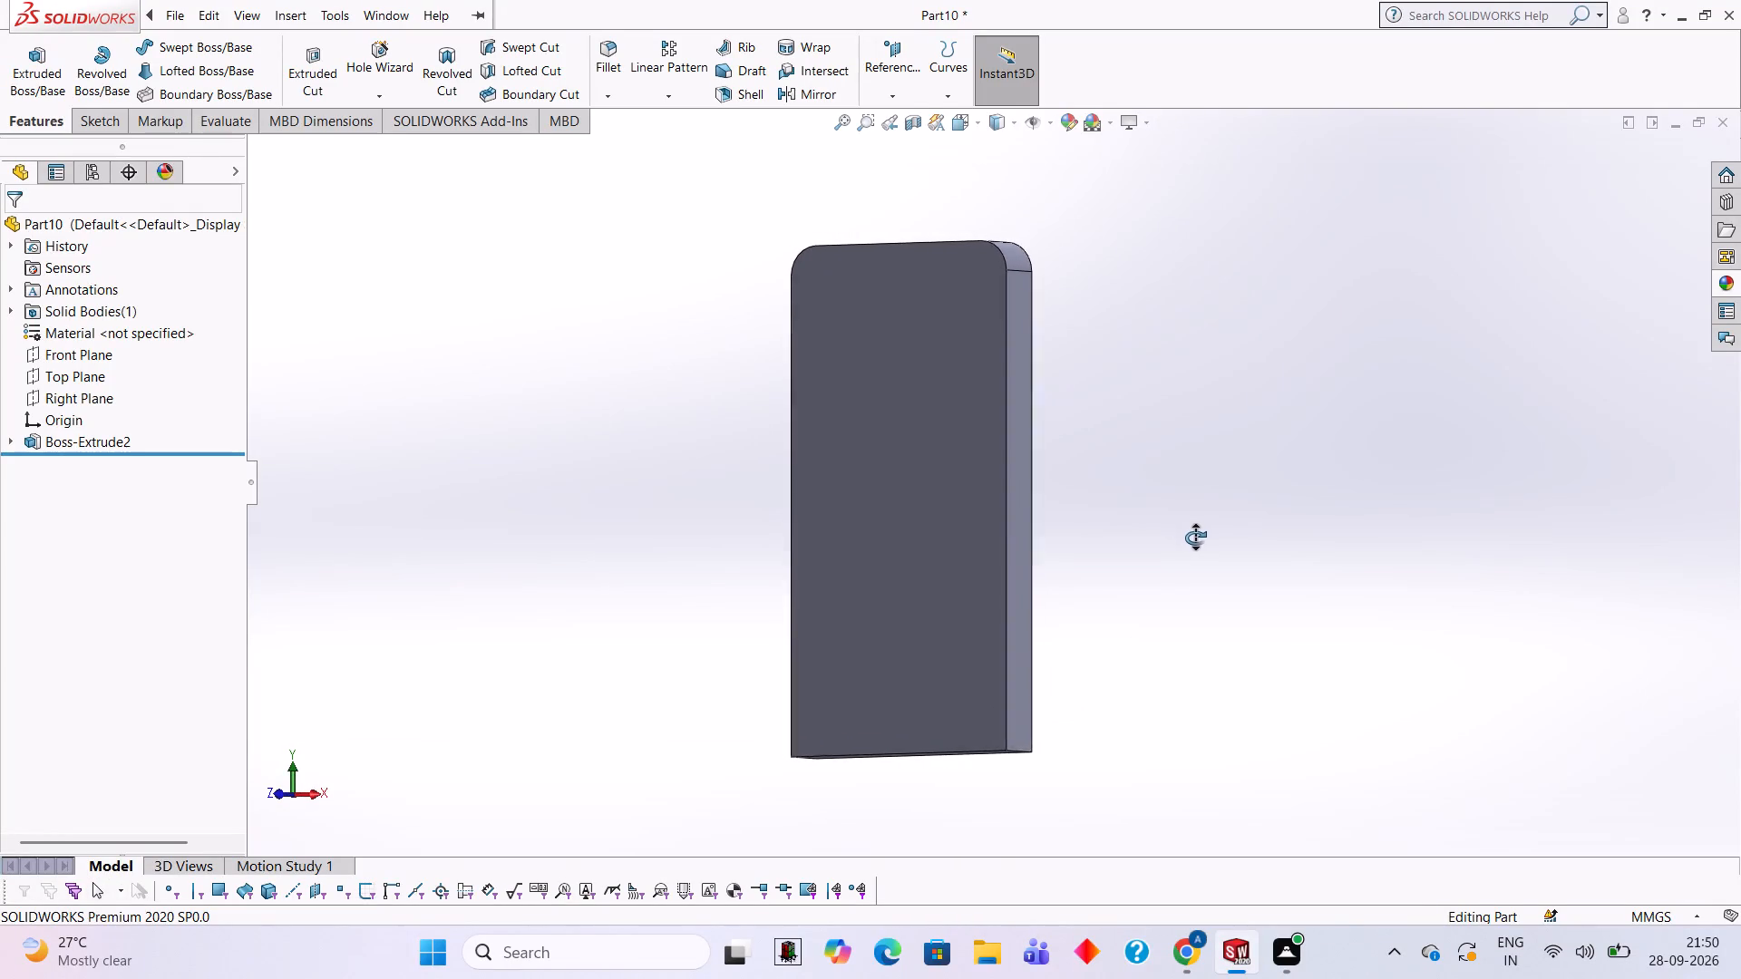
pyautogui.moveTo(1195, 538); pyautogui.dragTo(1202, 540, button='middle')
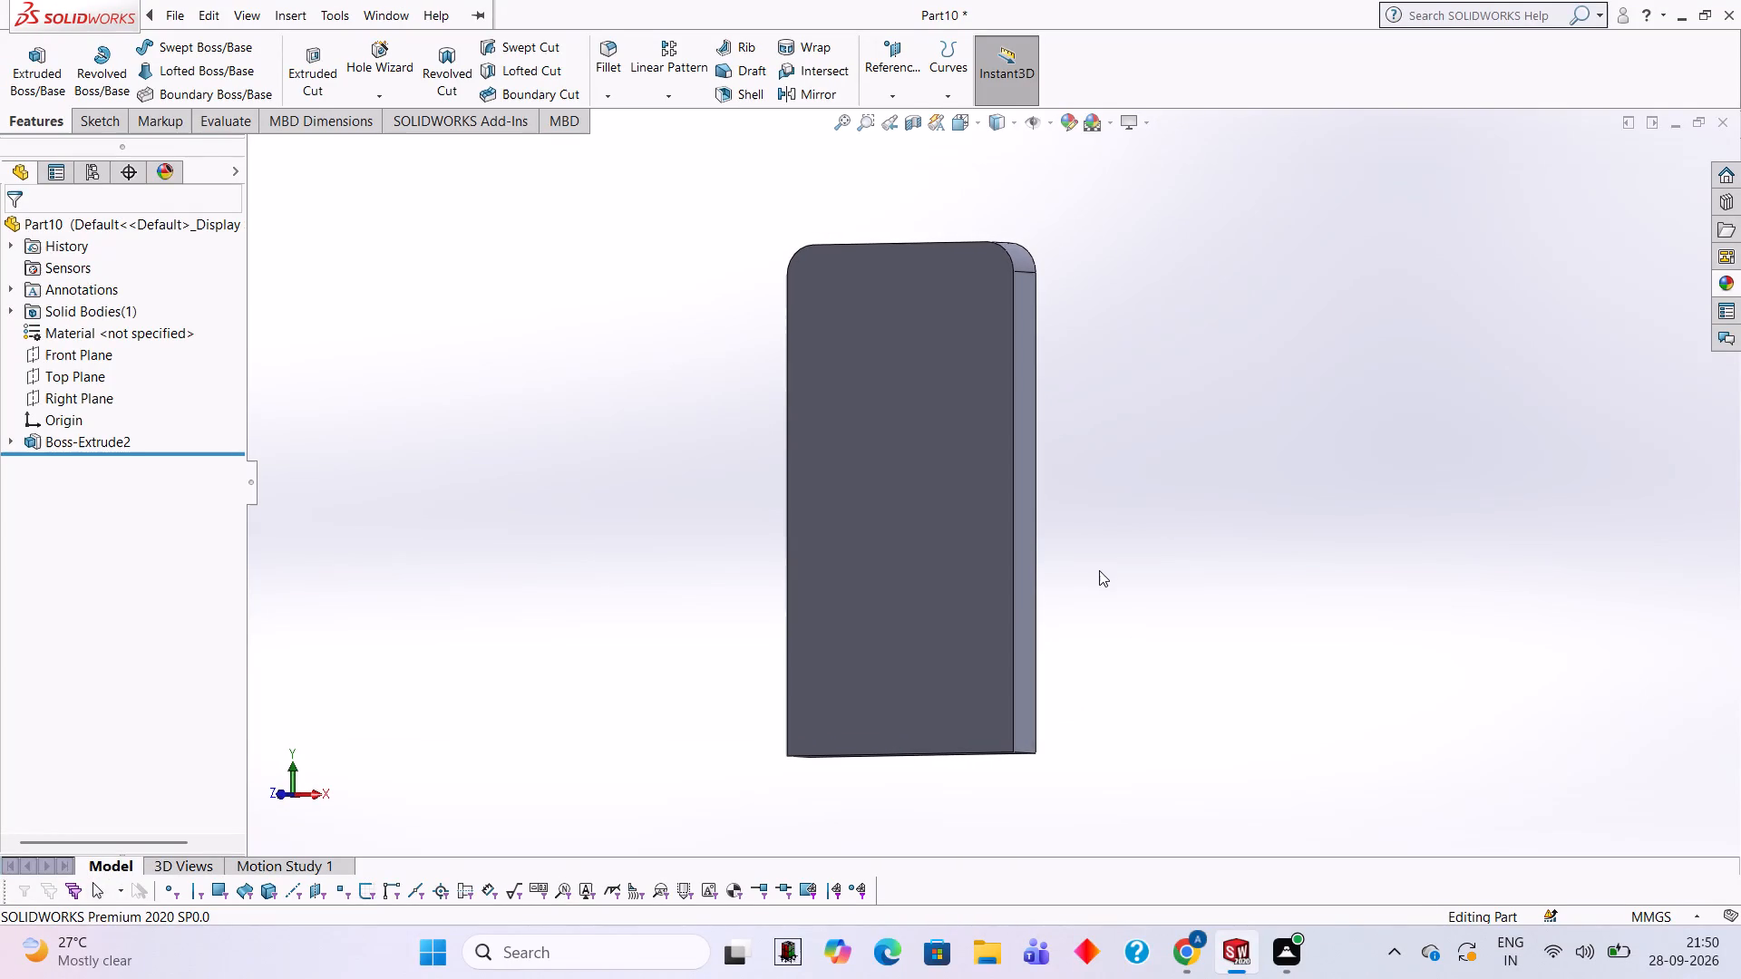
pyautogui.moveTo(1190, 374); pyautogui.dragTo(1184, 426, button='middle')
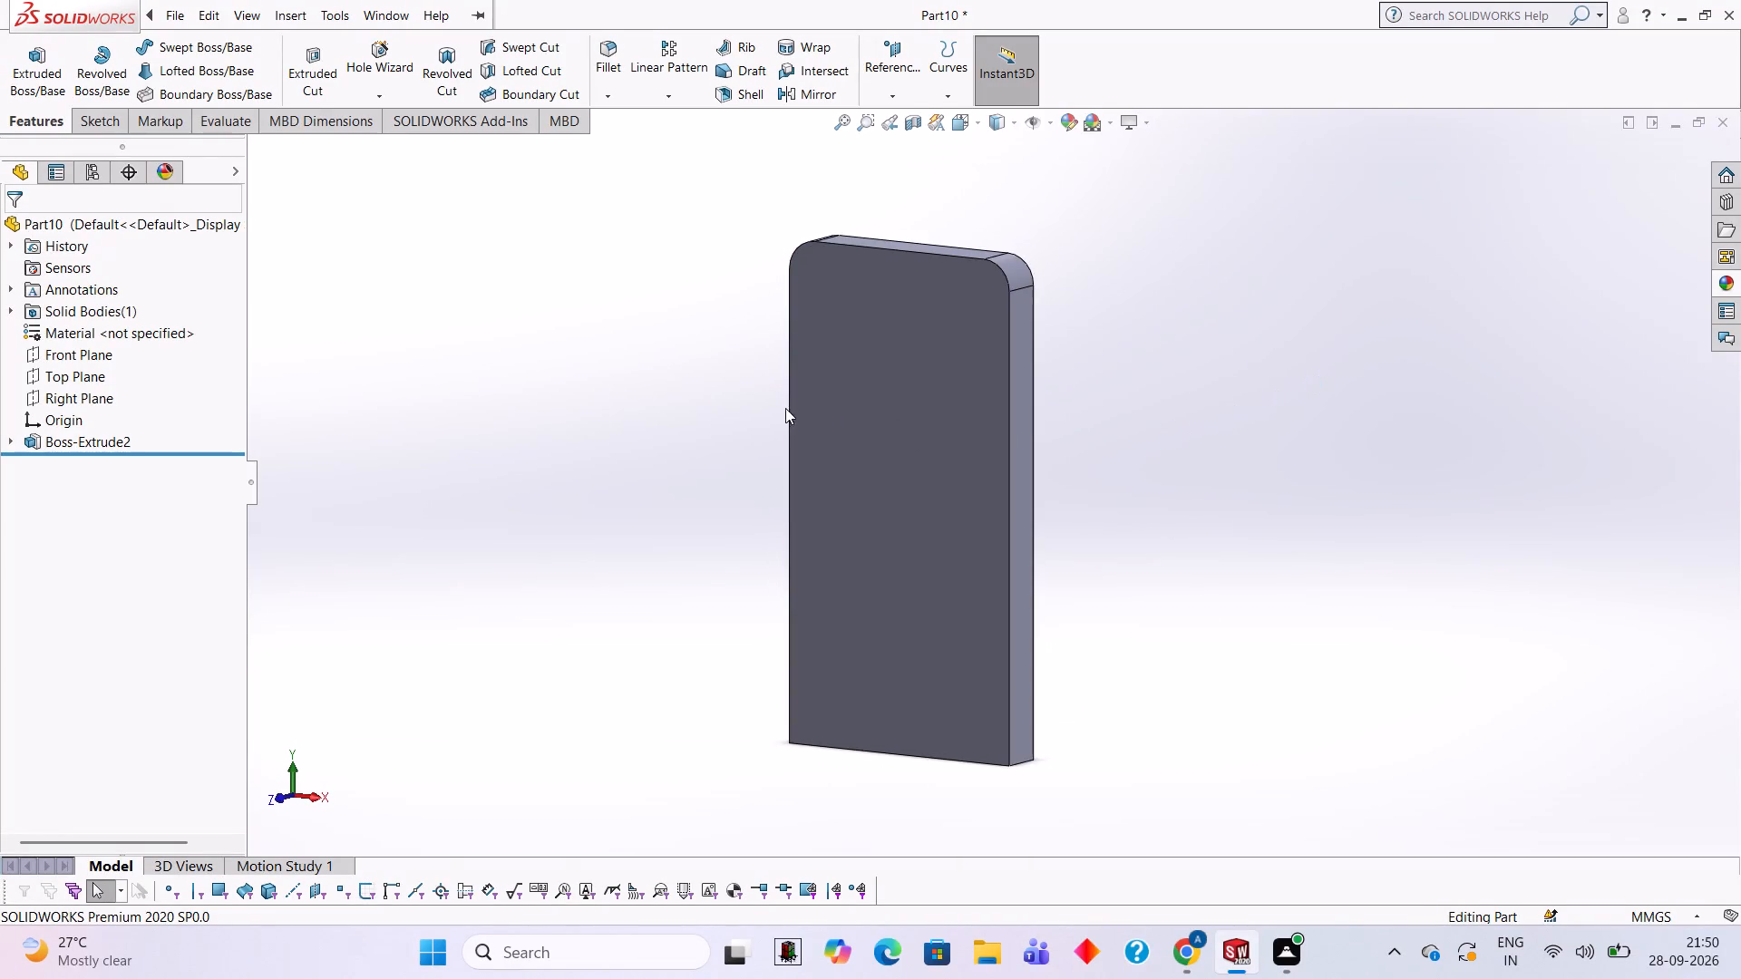
# On the plate's front face, sketch a 28 mm vertical line down from the top edge's midpoint and a full-width horizontal line through its lower end.
pyautogui.click(891, 375)
pyautogui.click(980, 318)
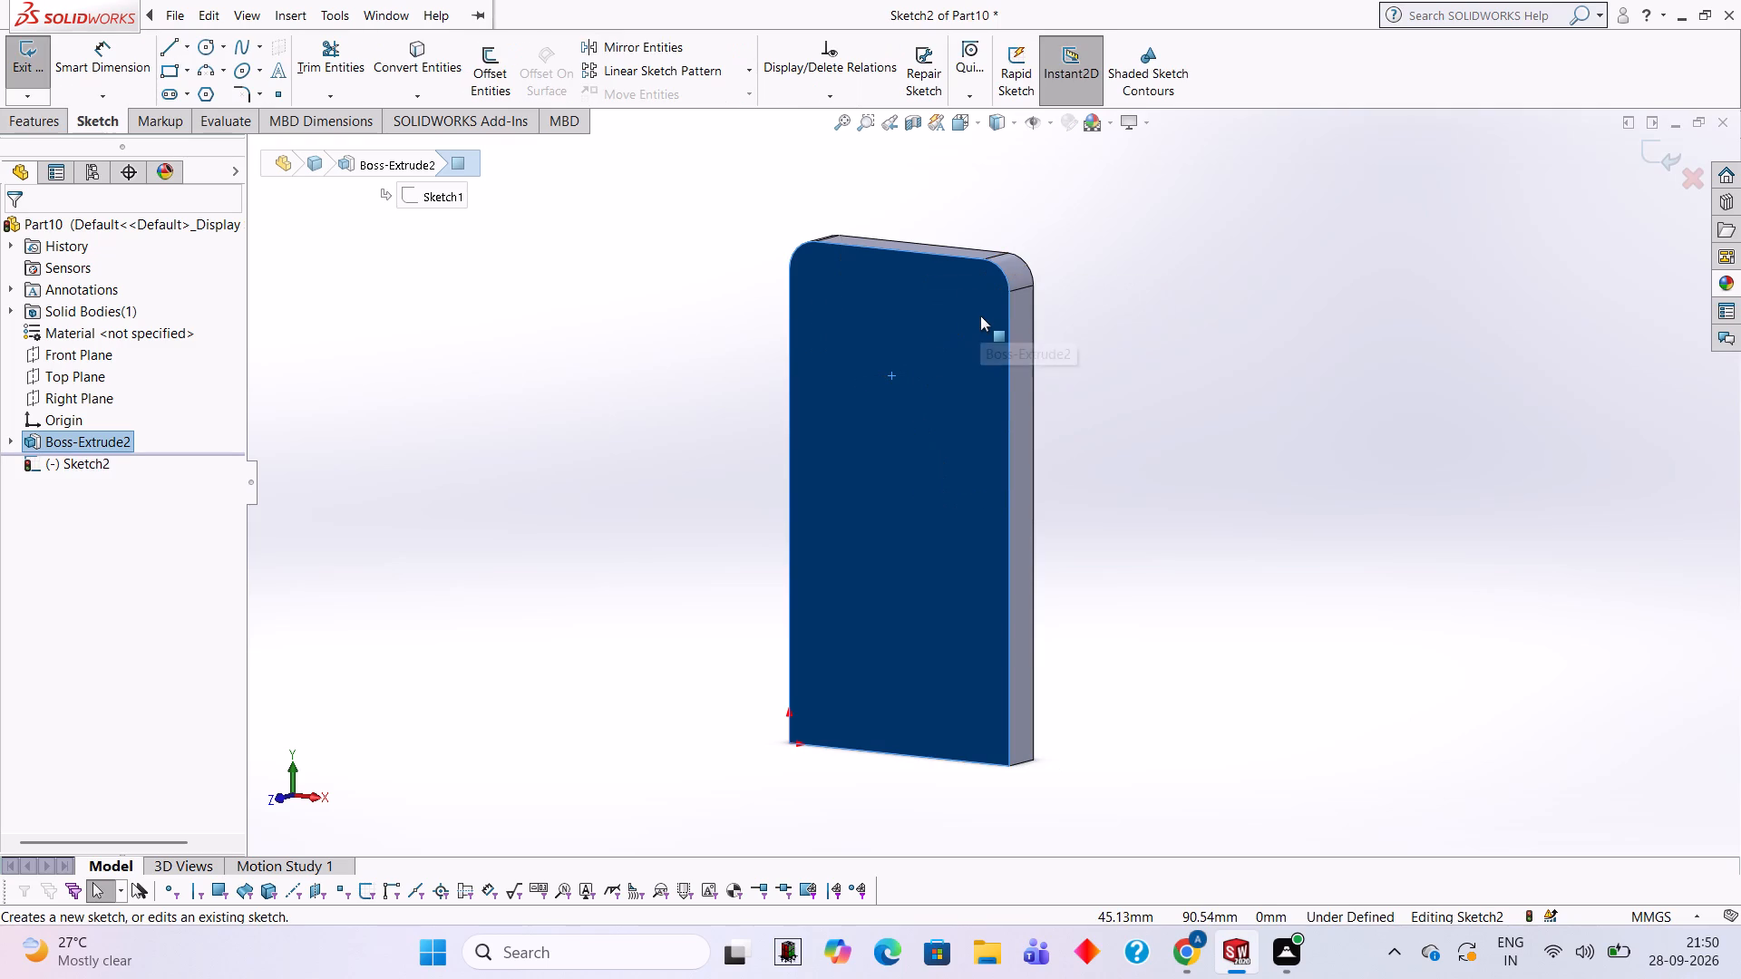
pyautogui.hotkey('ctrl', '8')
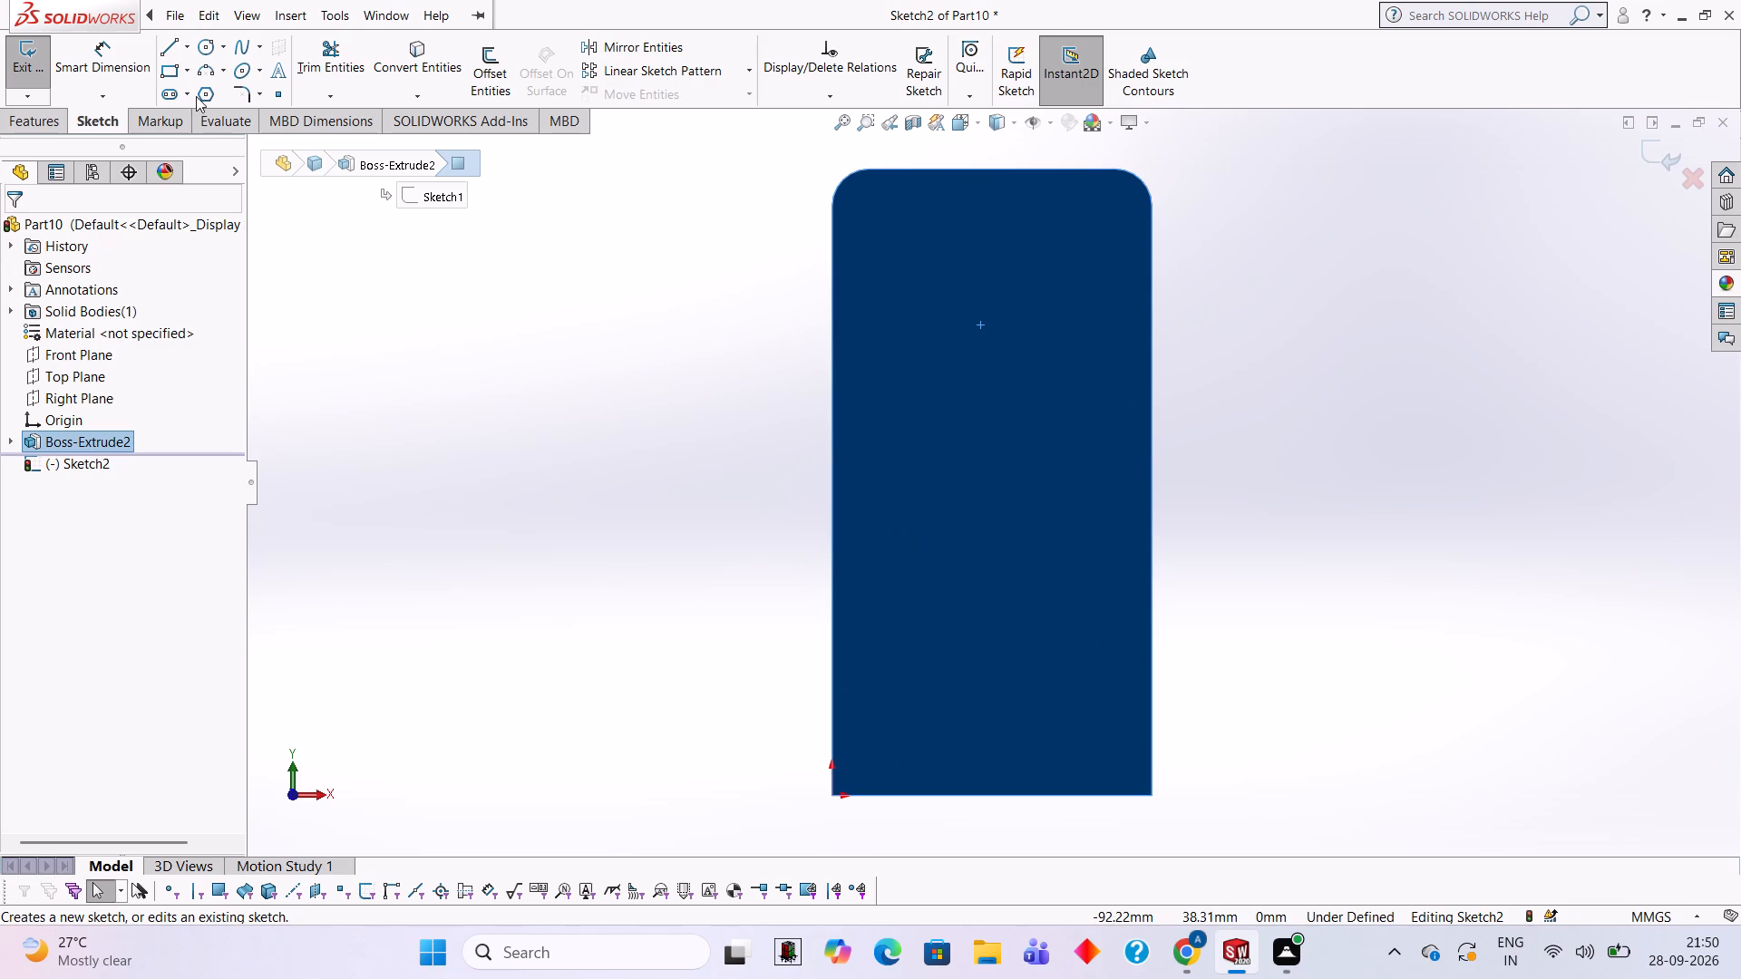
pyautogui.click(168, 55)
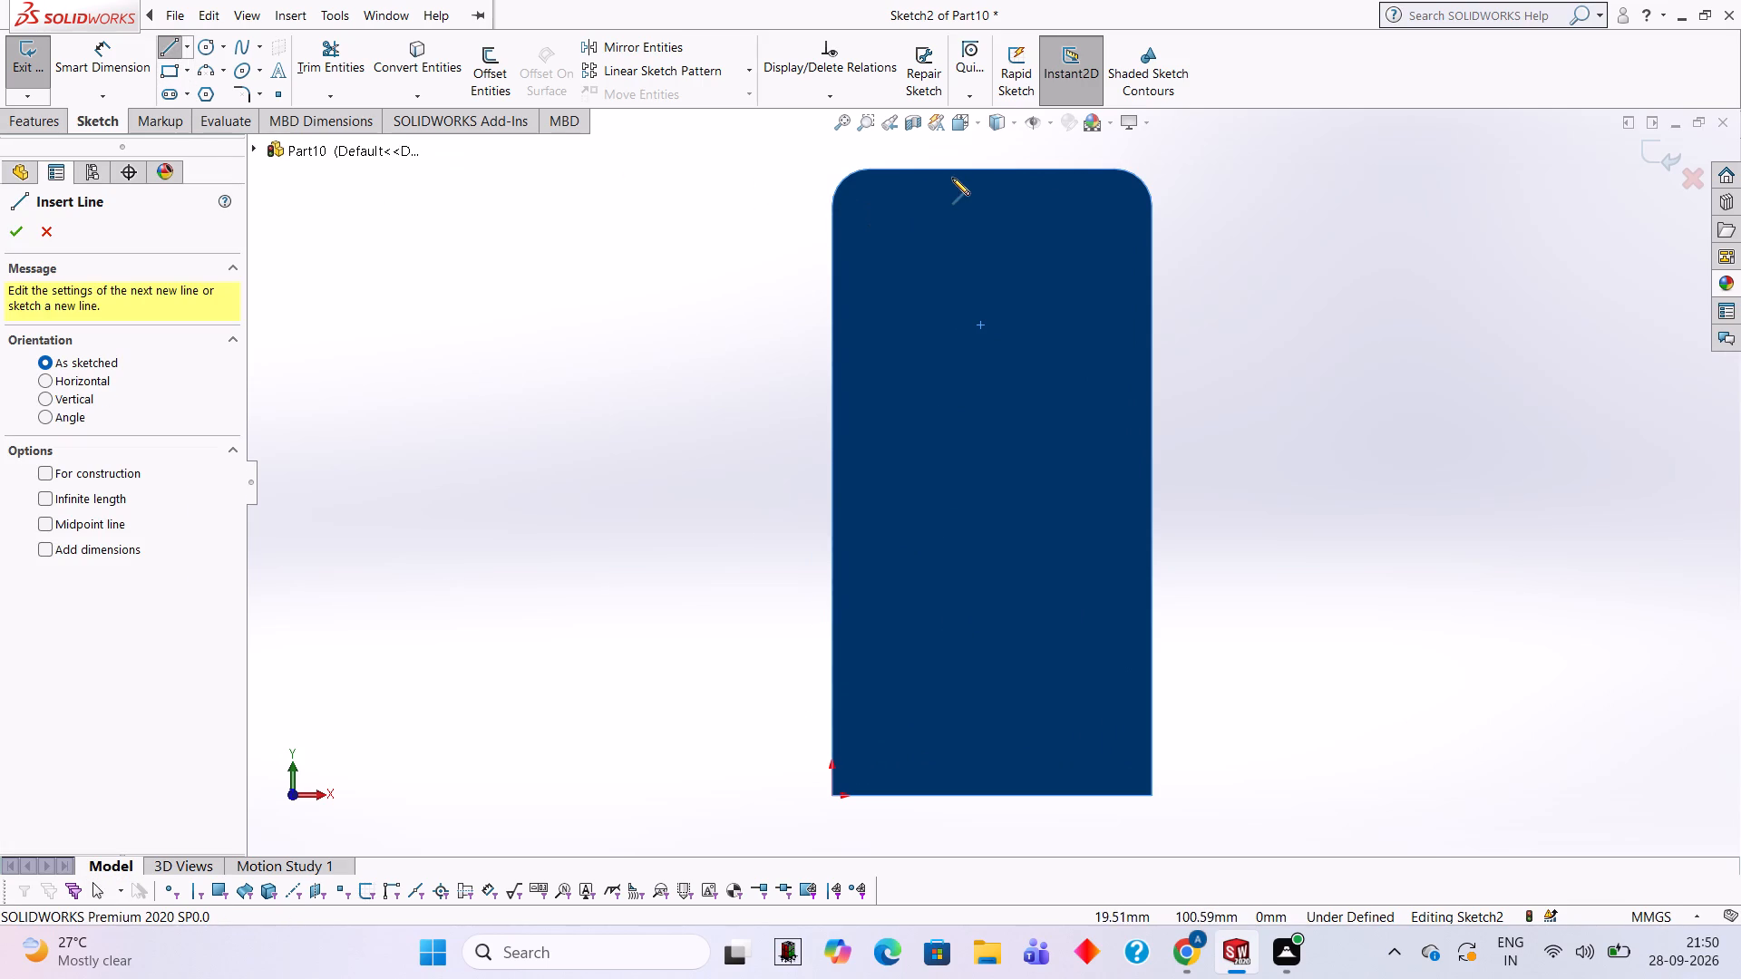
pyautogui.click(991, 169)
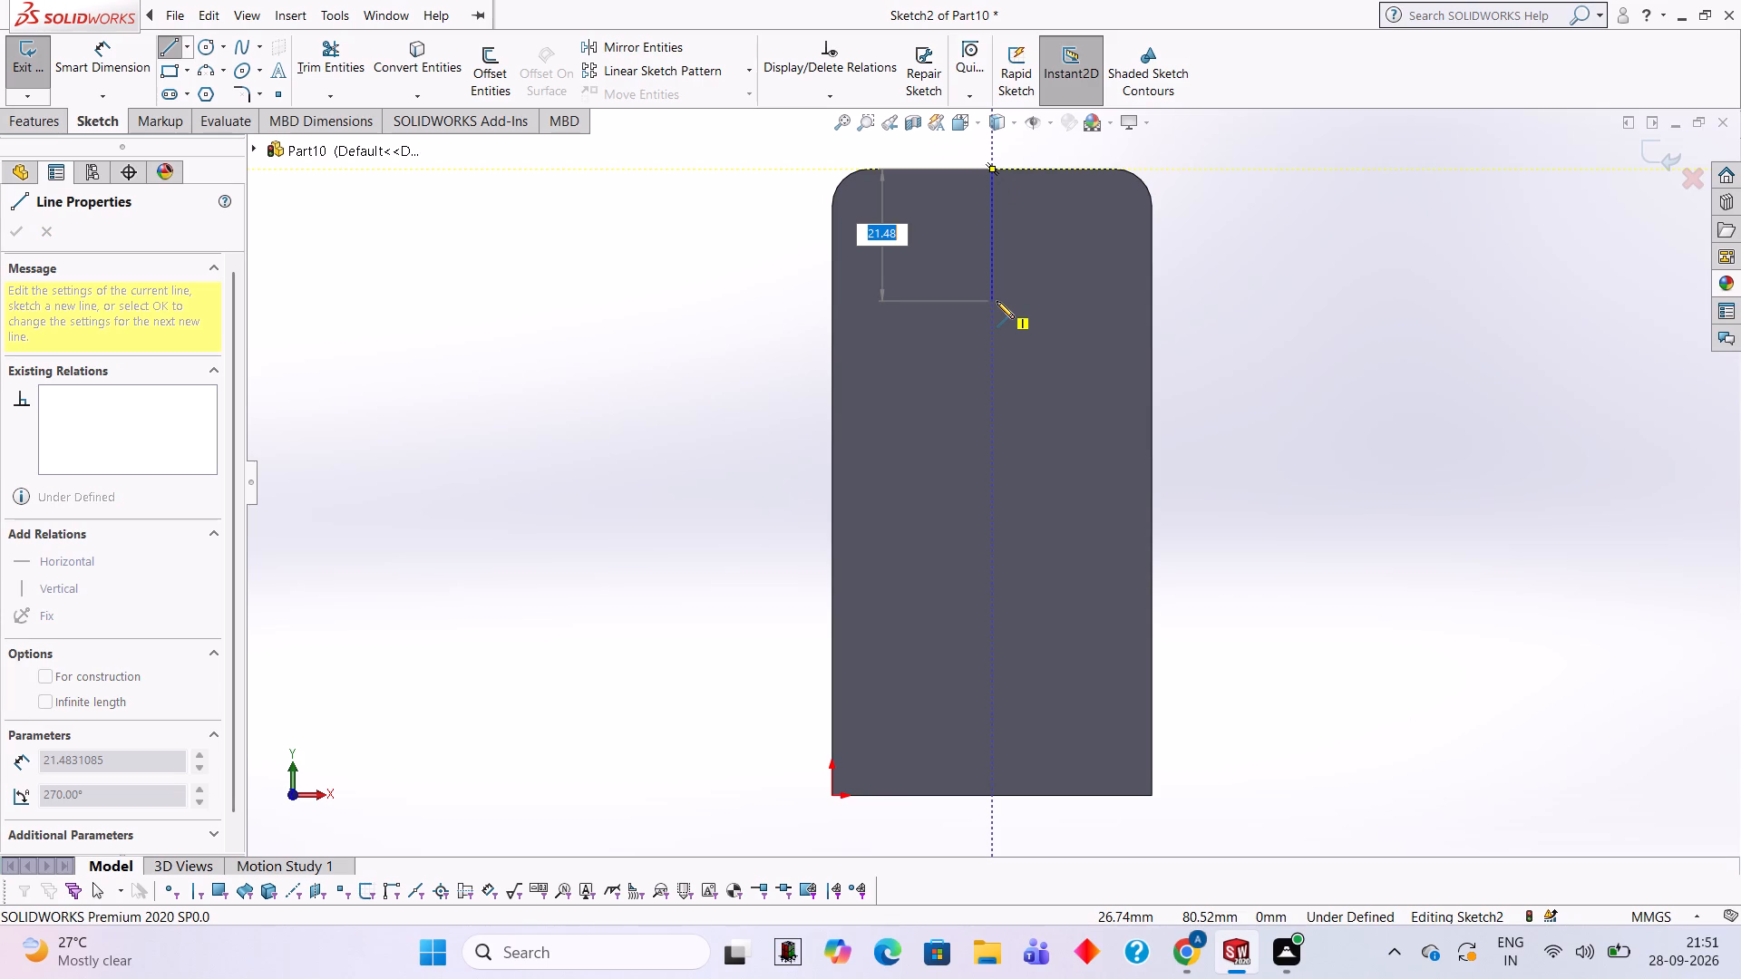
pyautogui.write('28')
pyautogui.press('Return')
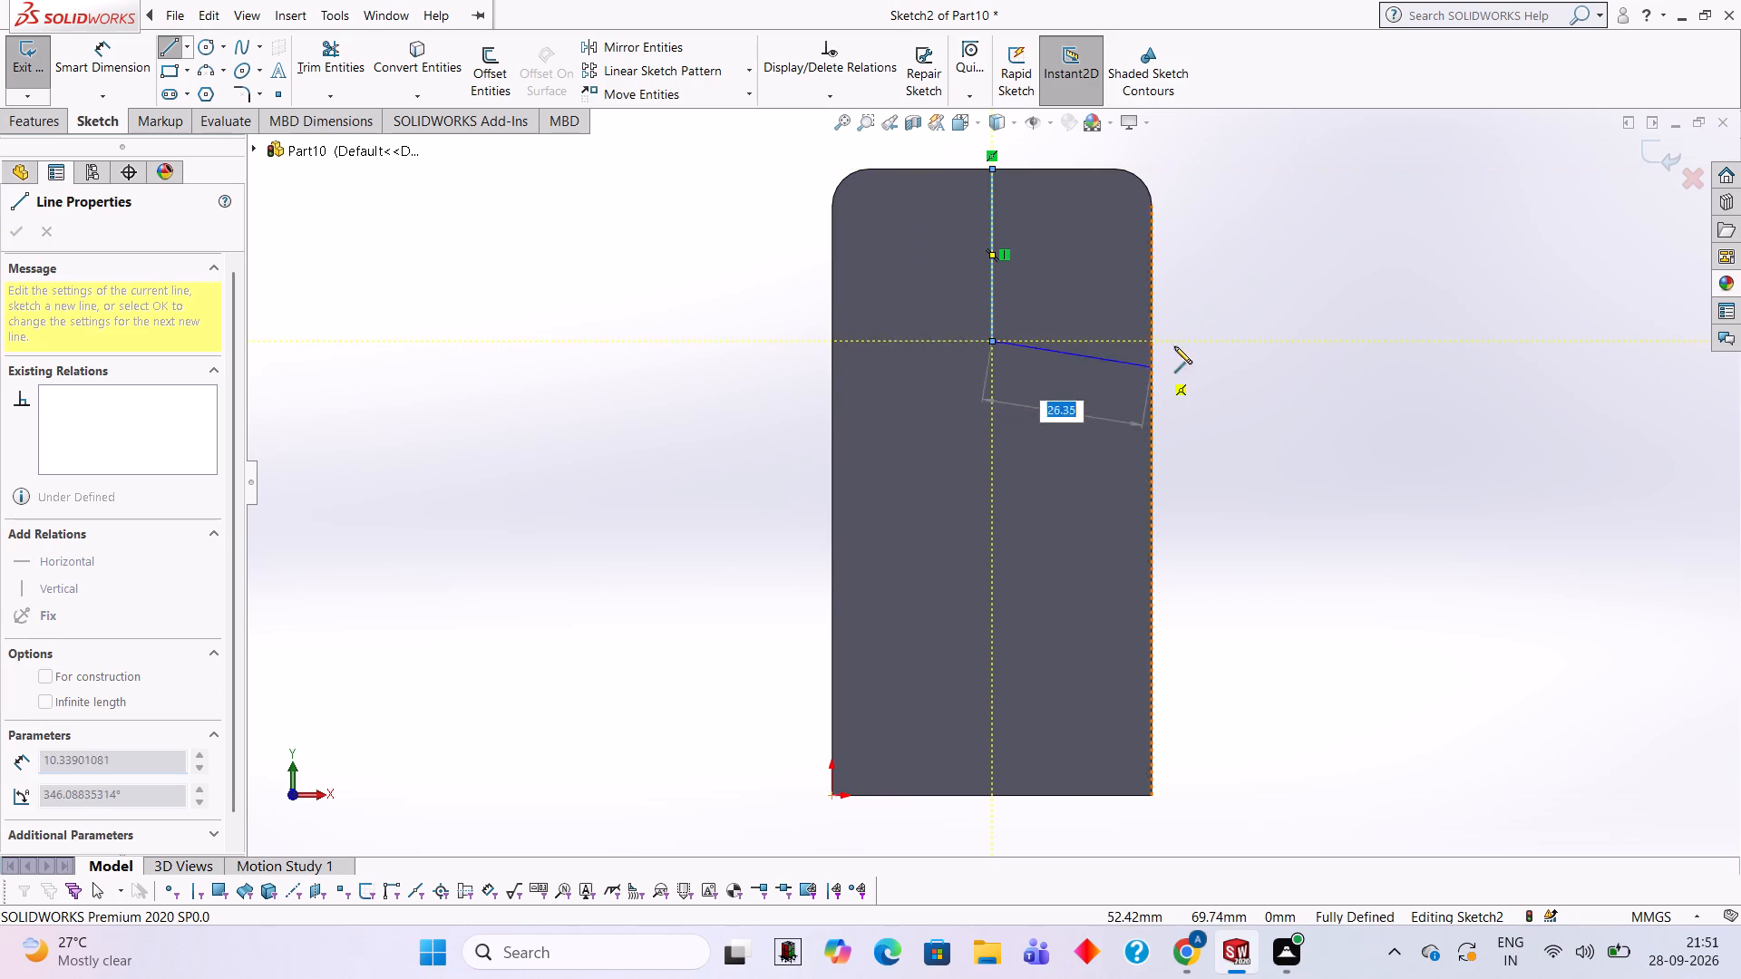
pyautogui.click(1150, 340)
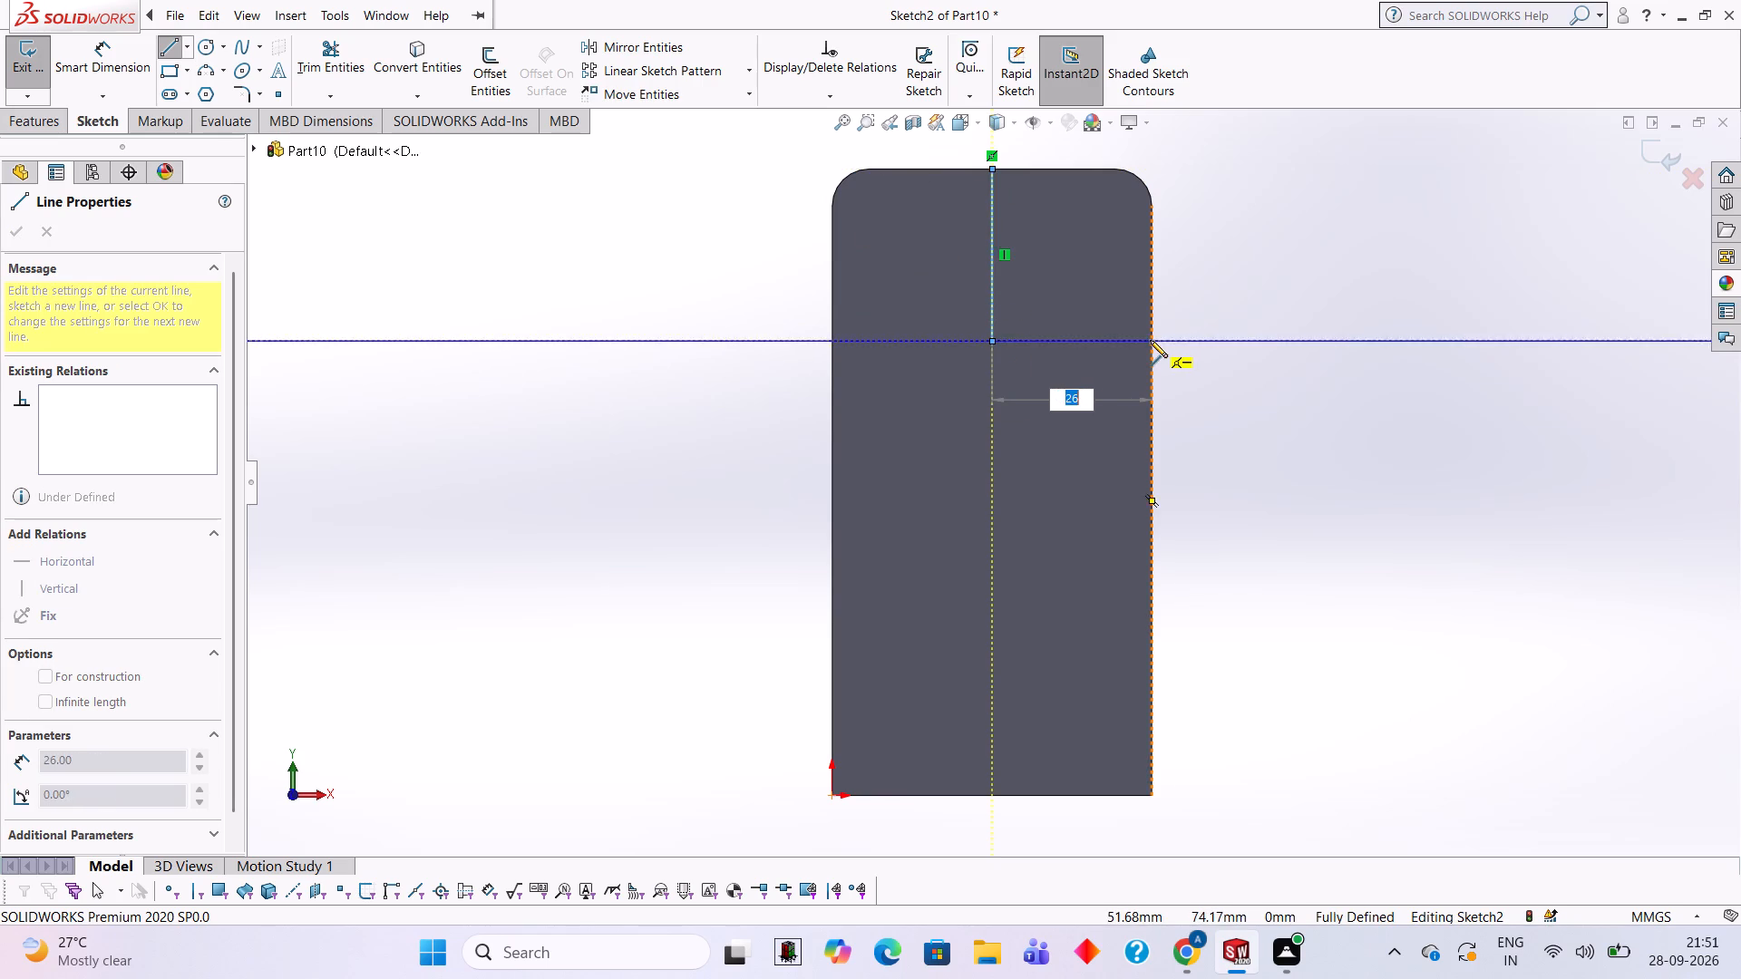
pyautogui.click(832, 338)
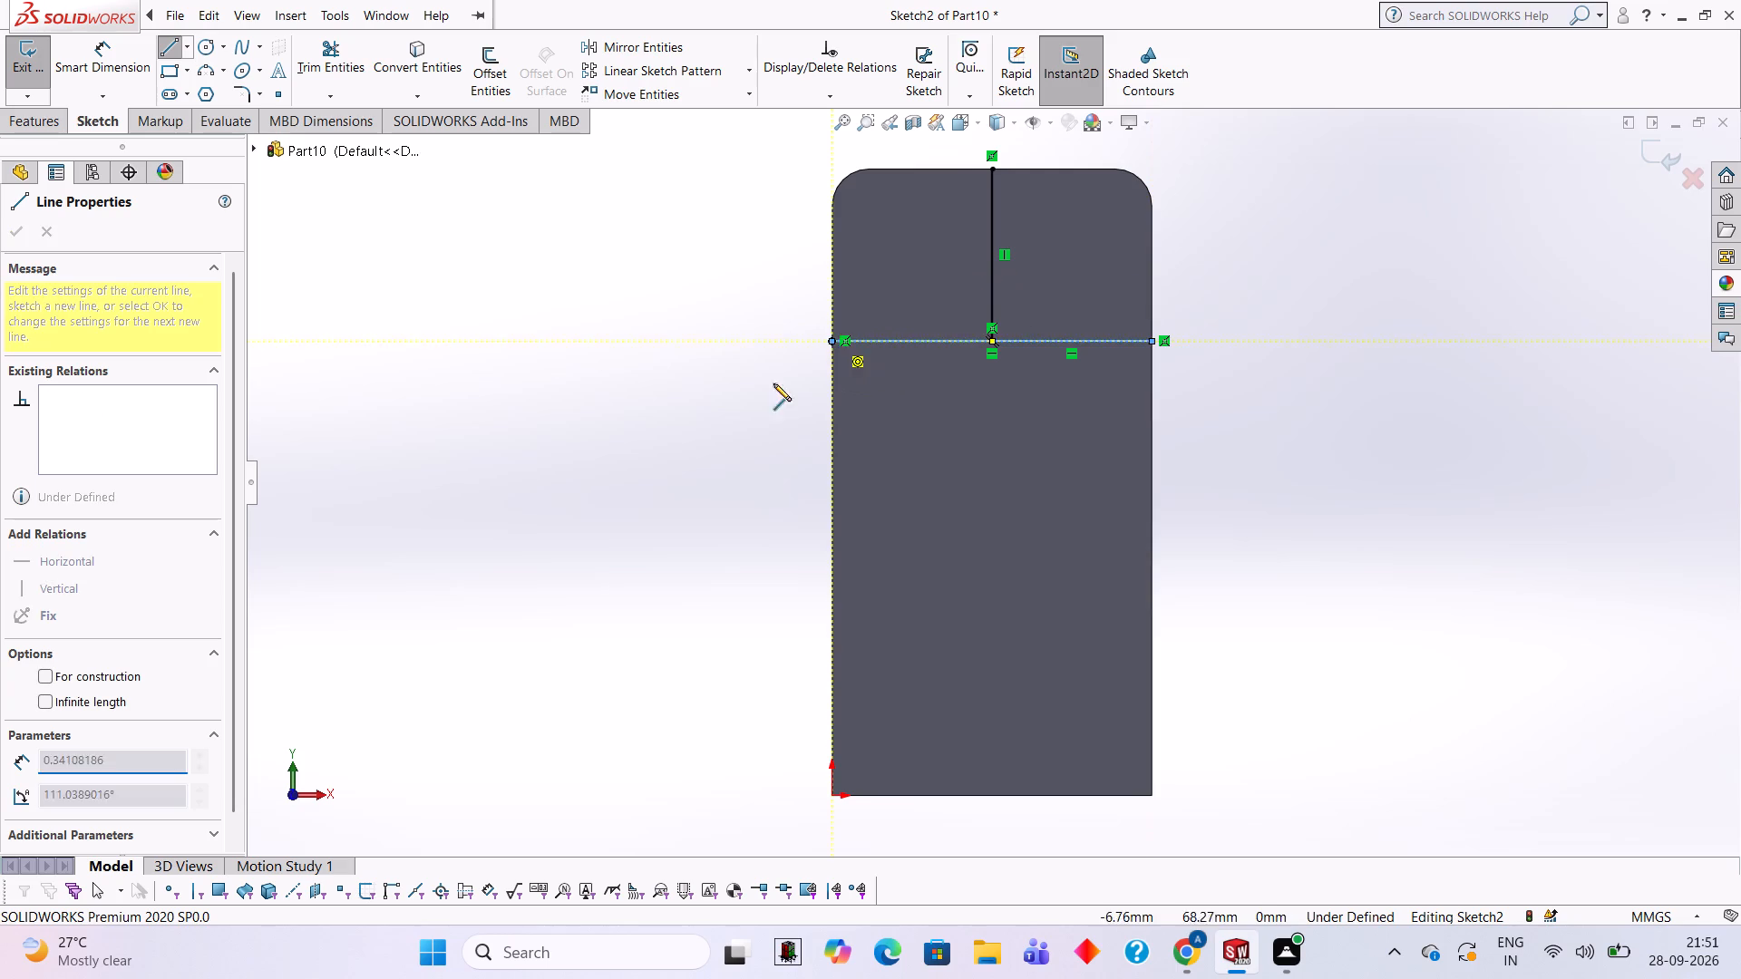
pyautogui.press('Escape')
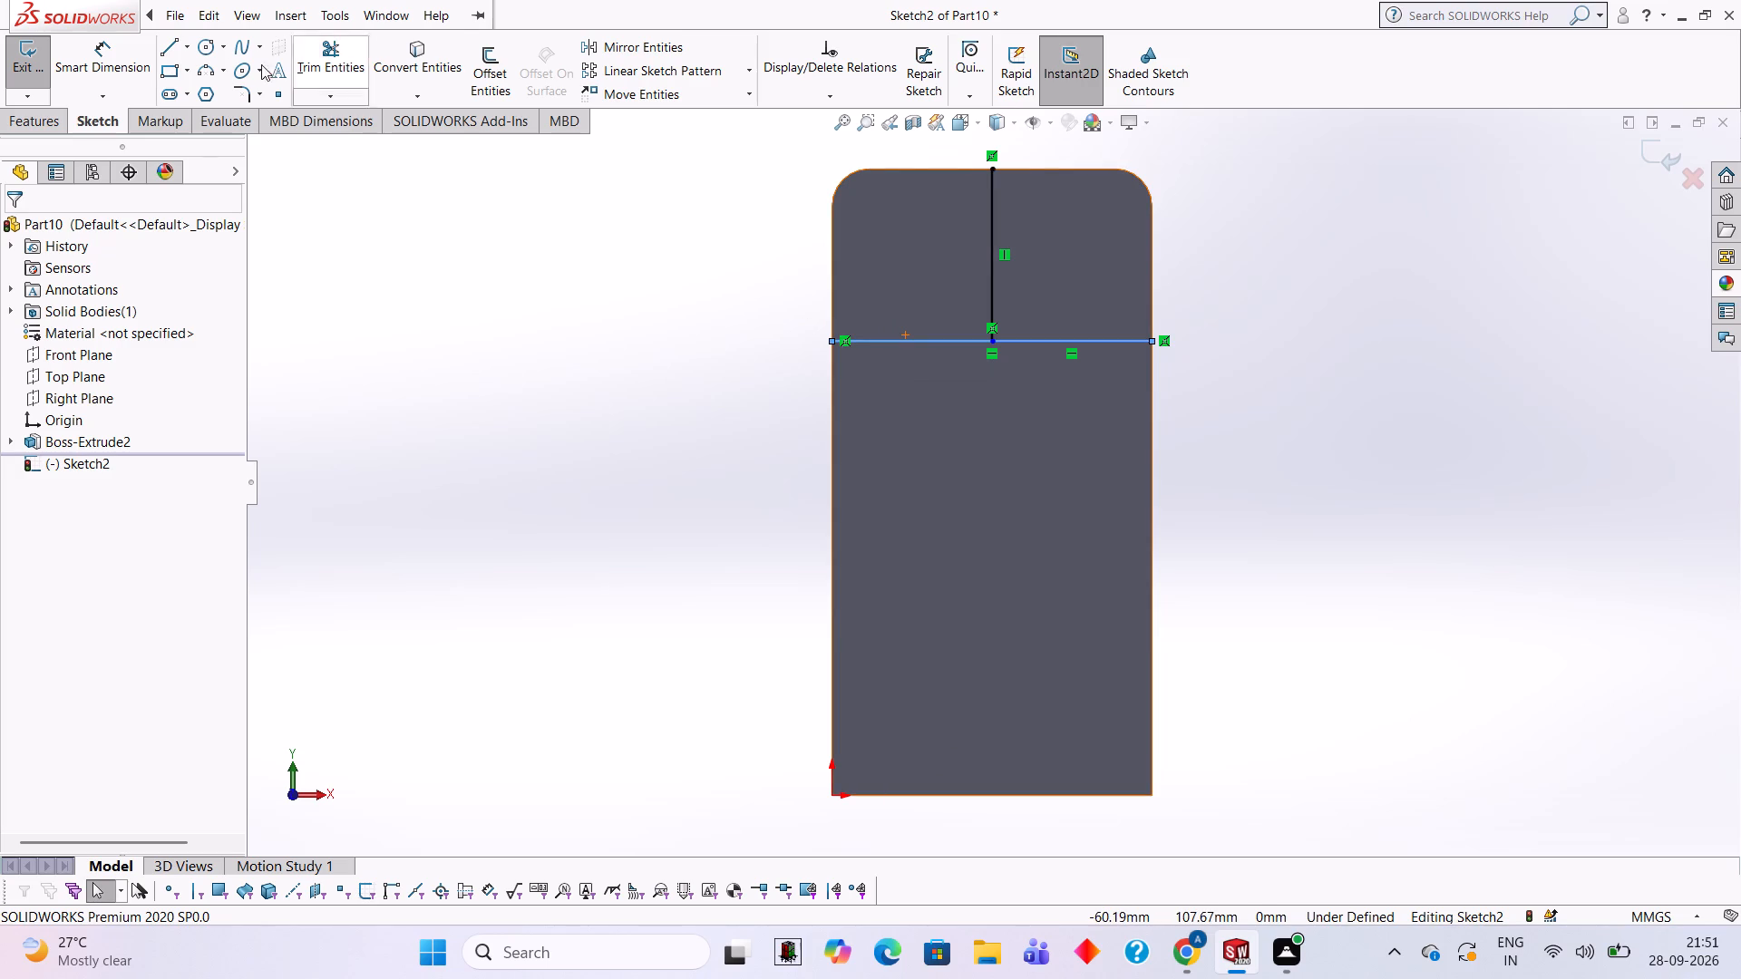
# Sketch 22 mm vertical lines along both side edges above the horizontal line, joined by a horizontal line between the corner arcs' lower ends.
pyautogui.click(165, 54)
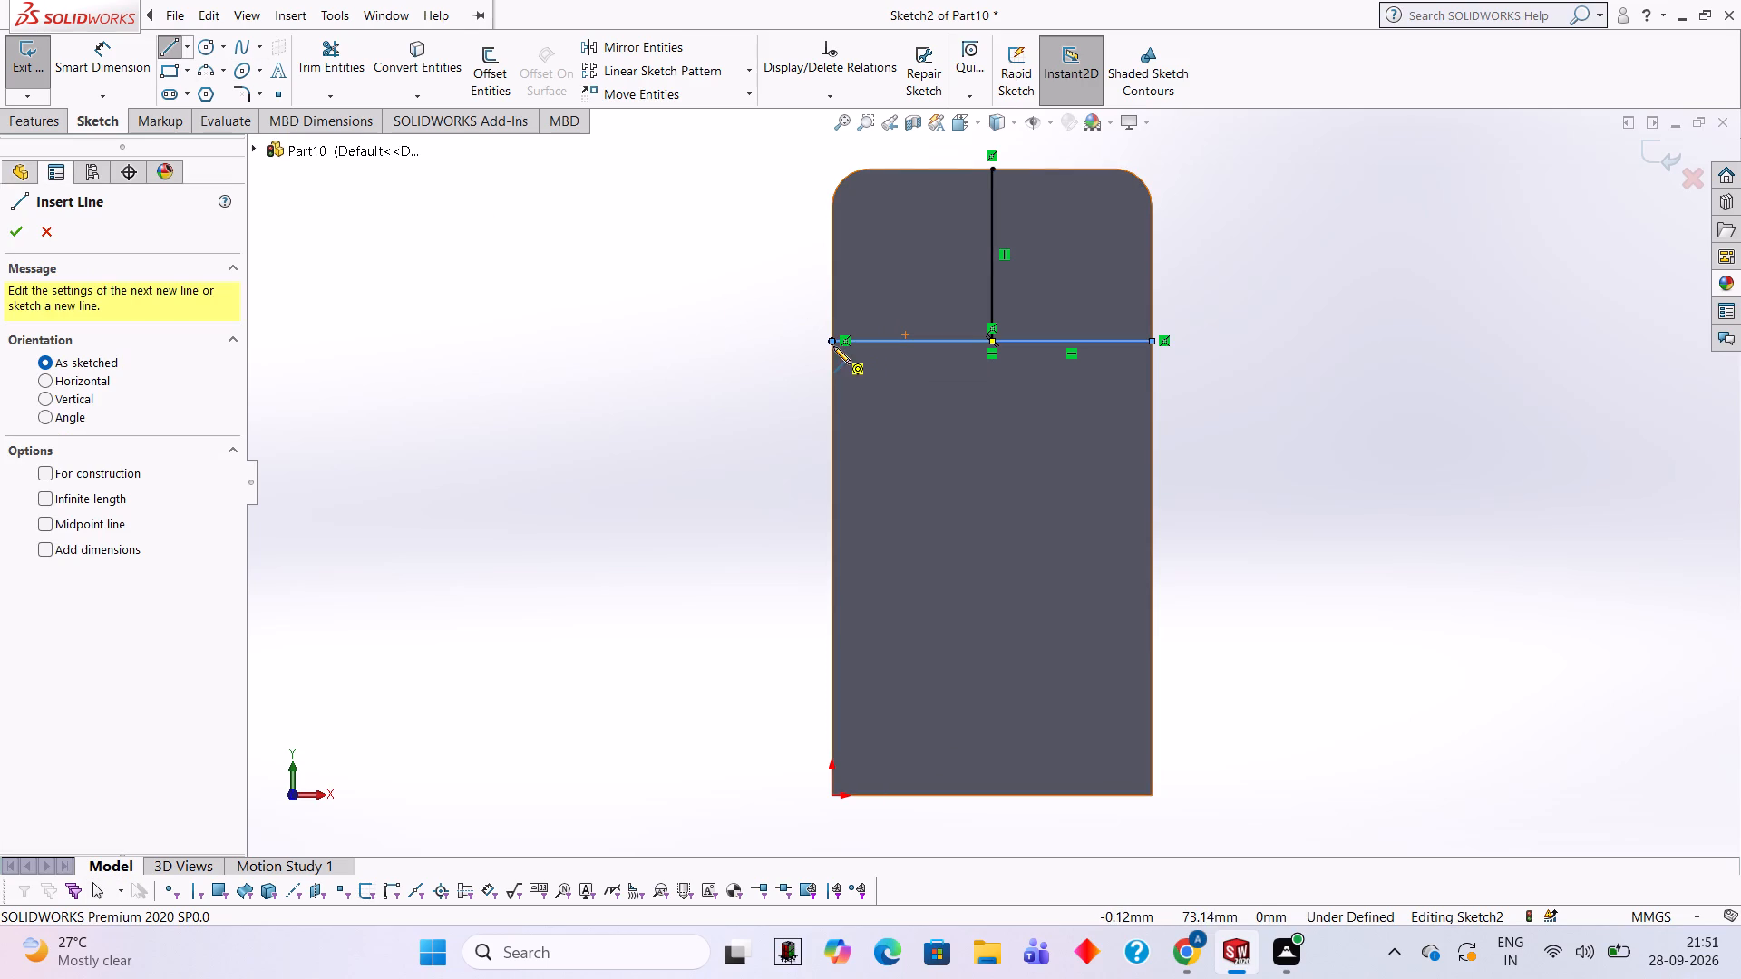
pyautogui.click(832, 342)
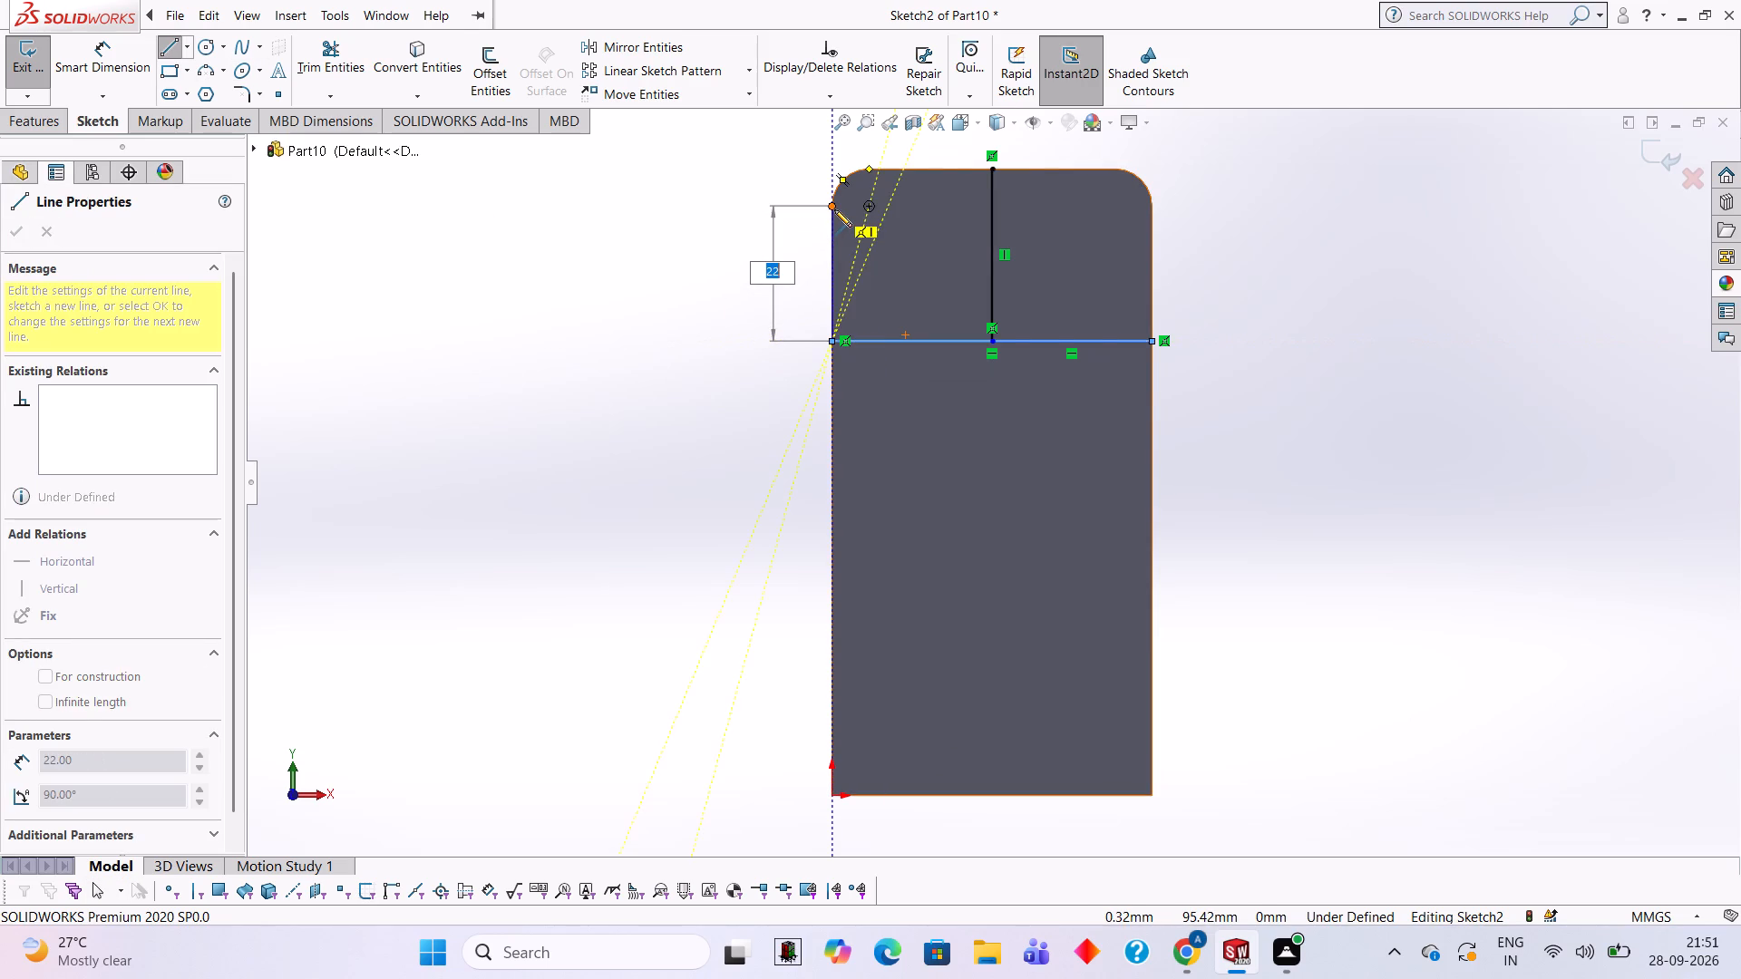
pyautogui.click(831, 208)
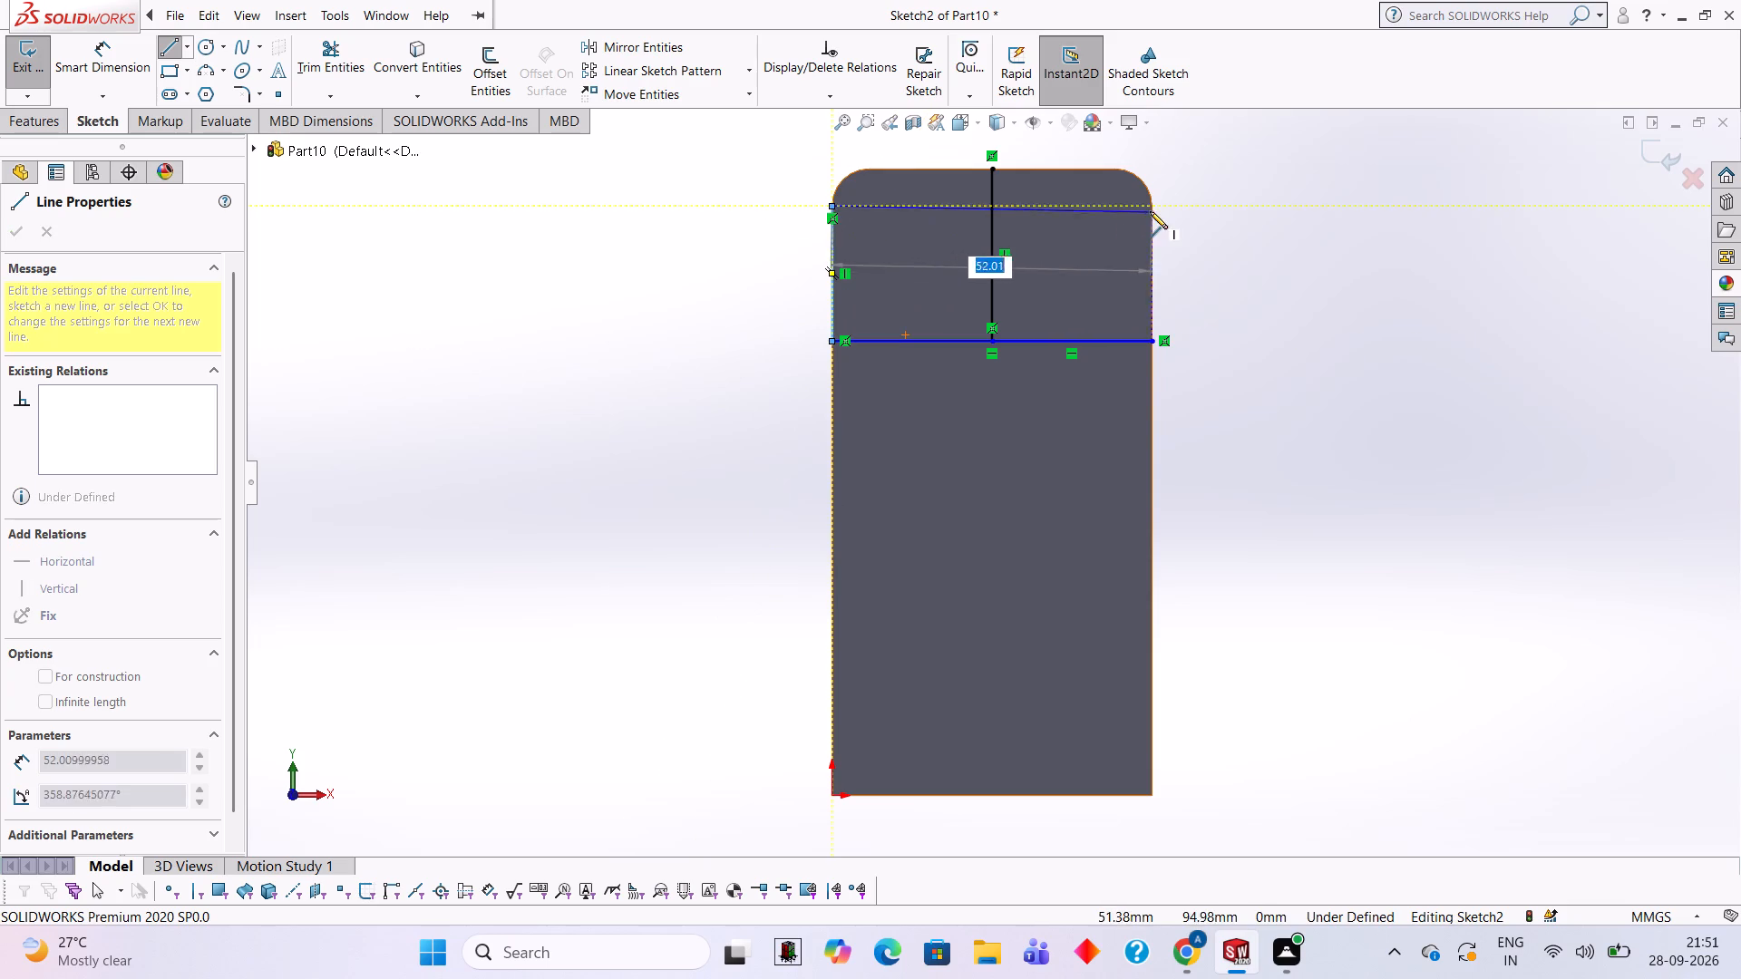
pyautogui.click(1153, 203)
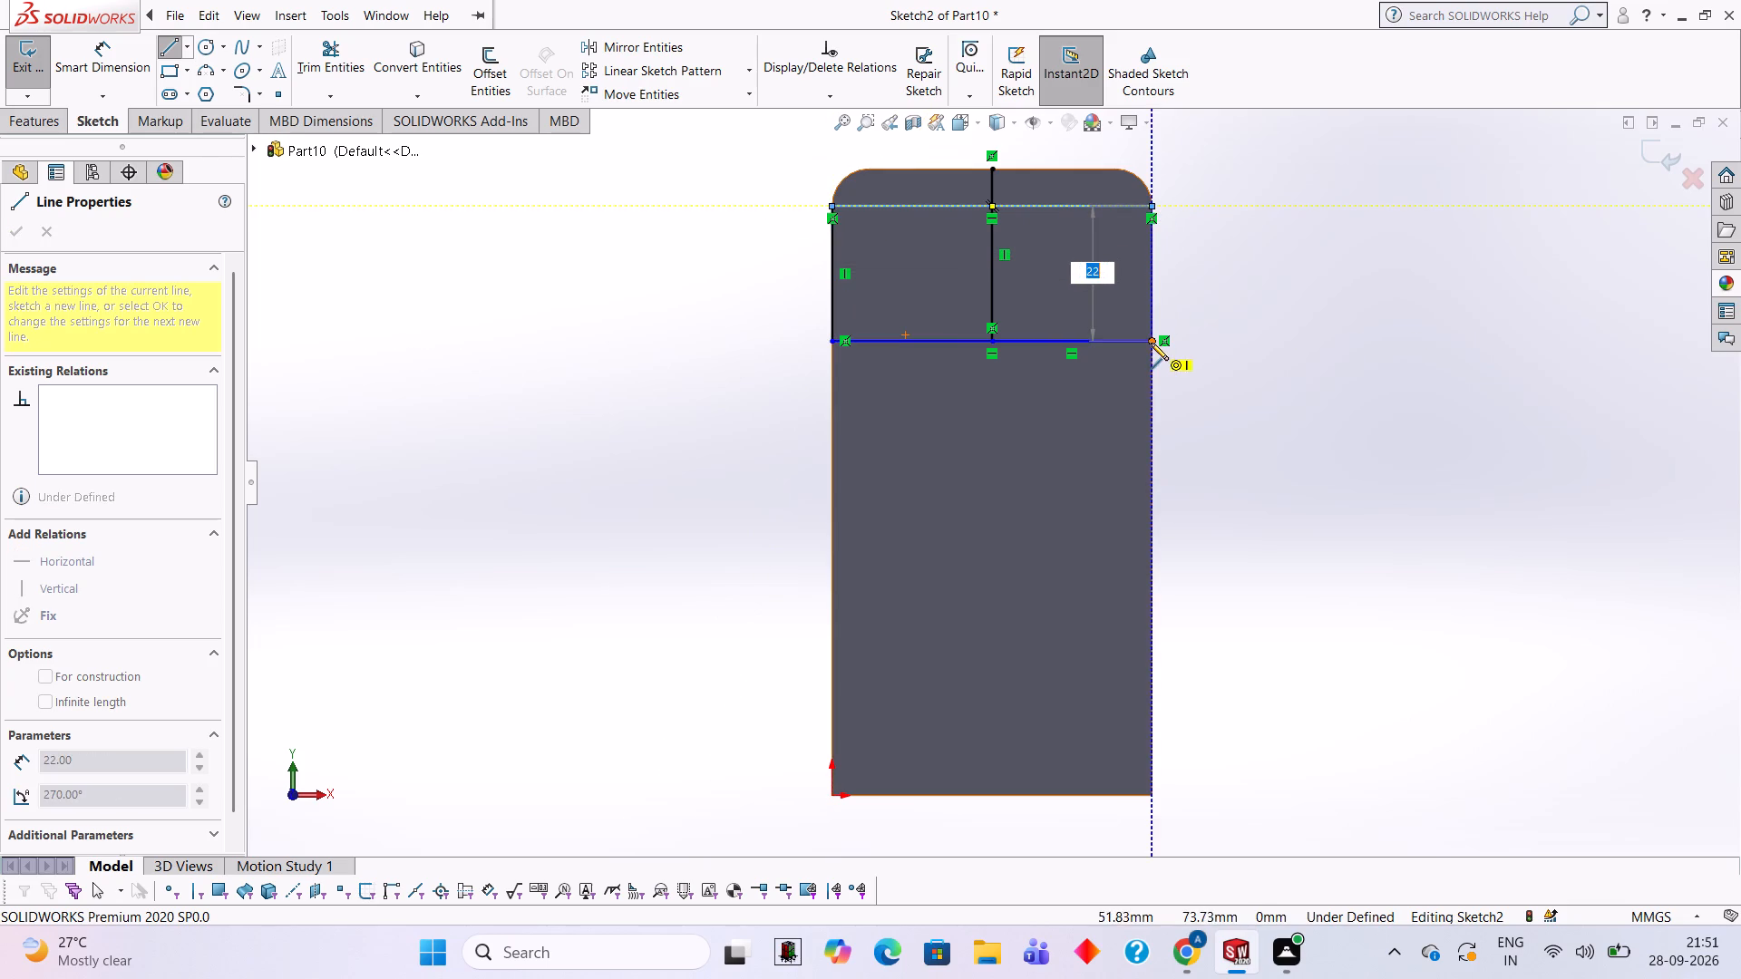
pyautogui.click(1151, 343)
pyautogui.press('Escape')
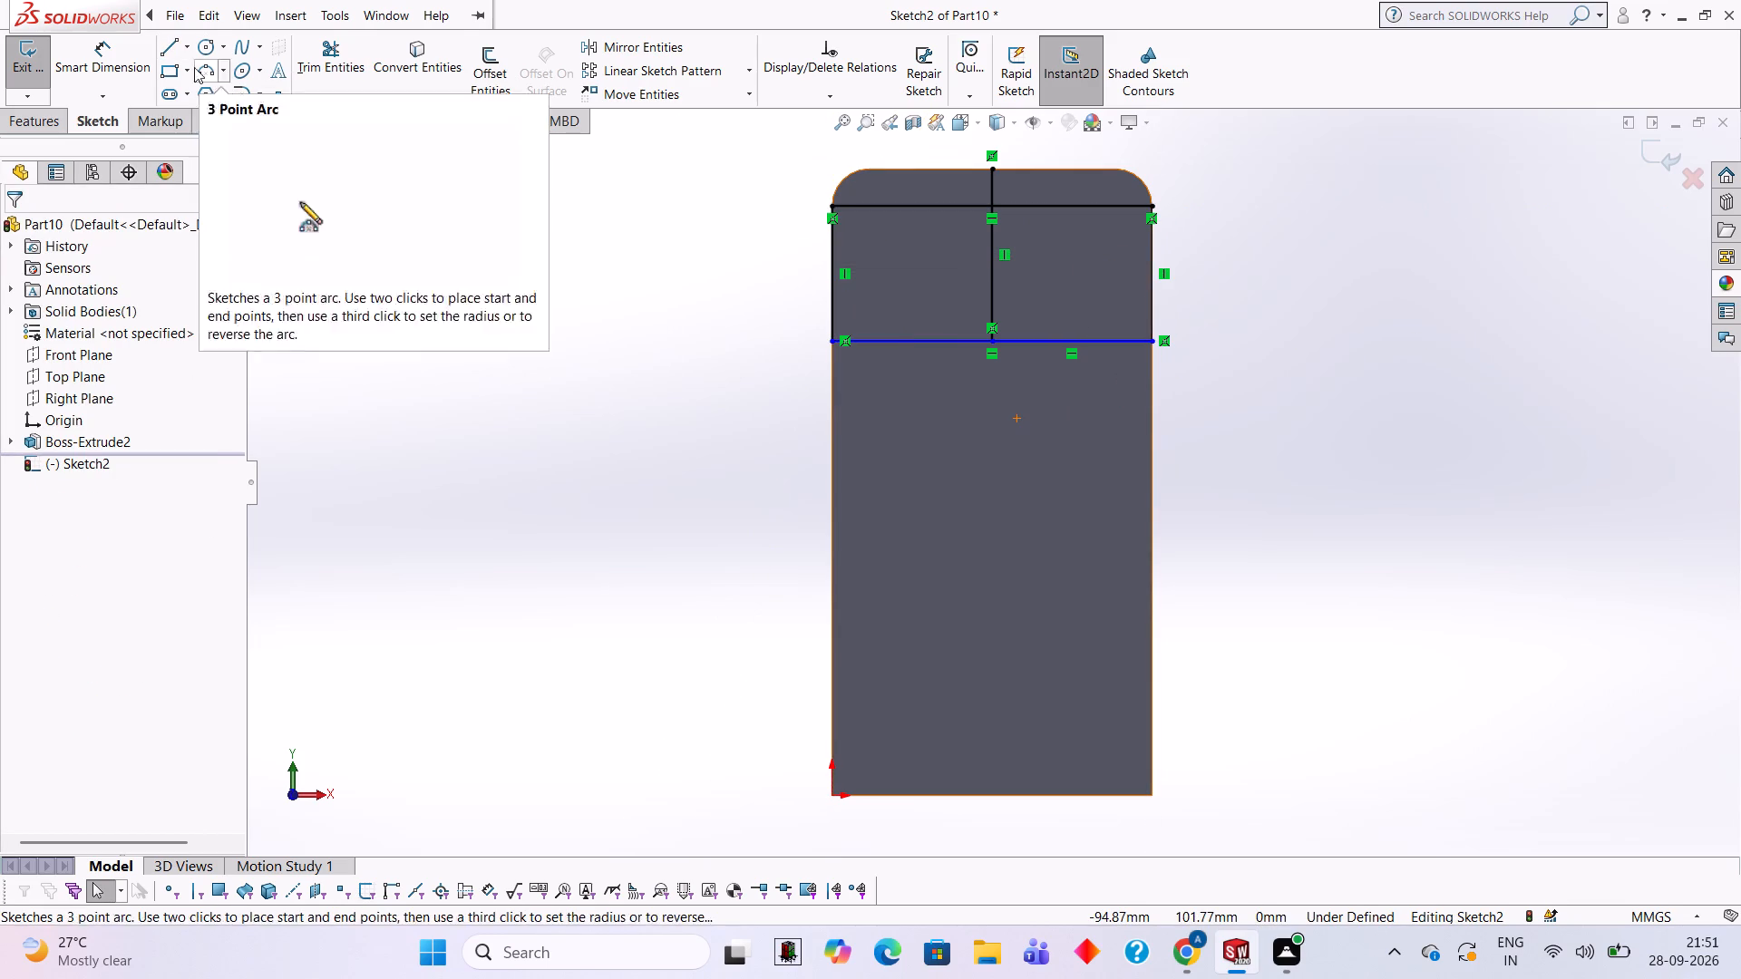
# Sketch a 12 mm diameter circle centred on the arc centre of the plate's upper-left rounded corner.
pyautogui.click(170, 50)
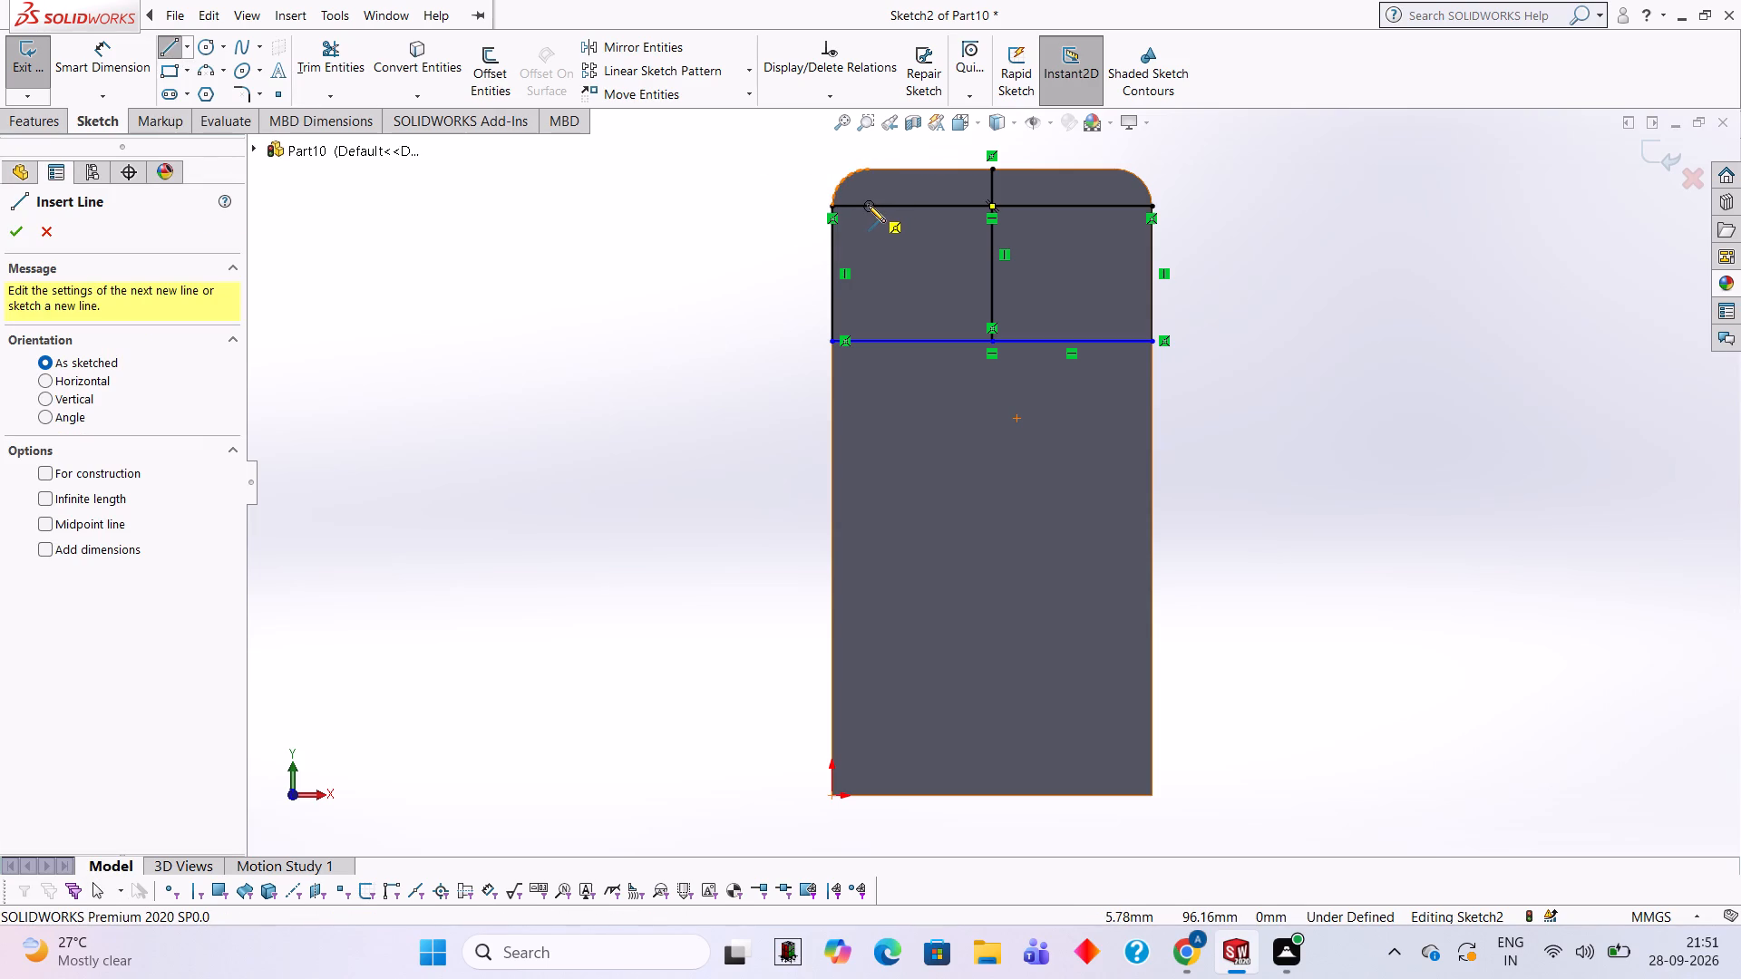
pyautogui.click(208, 42)
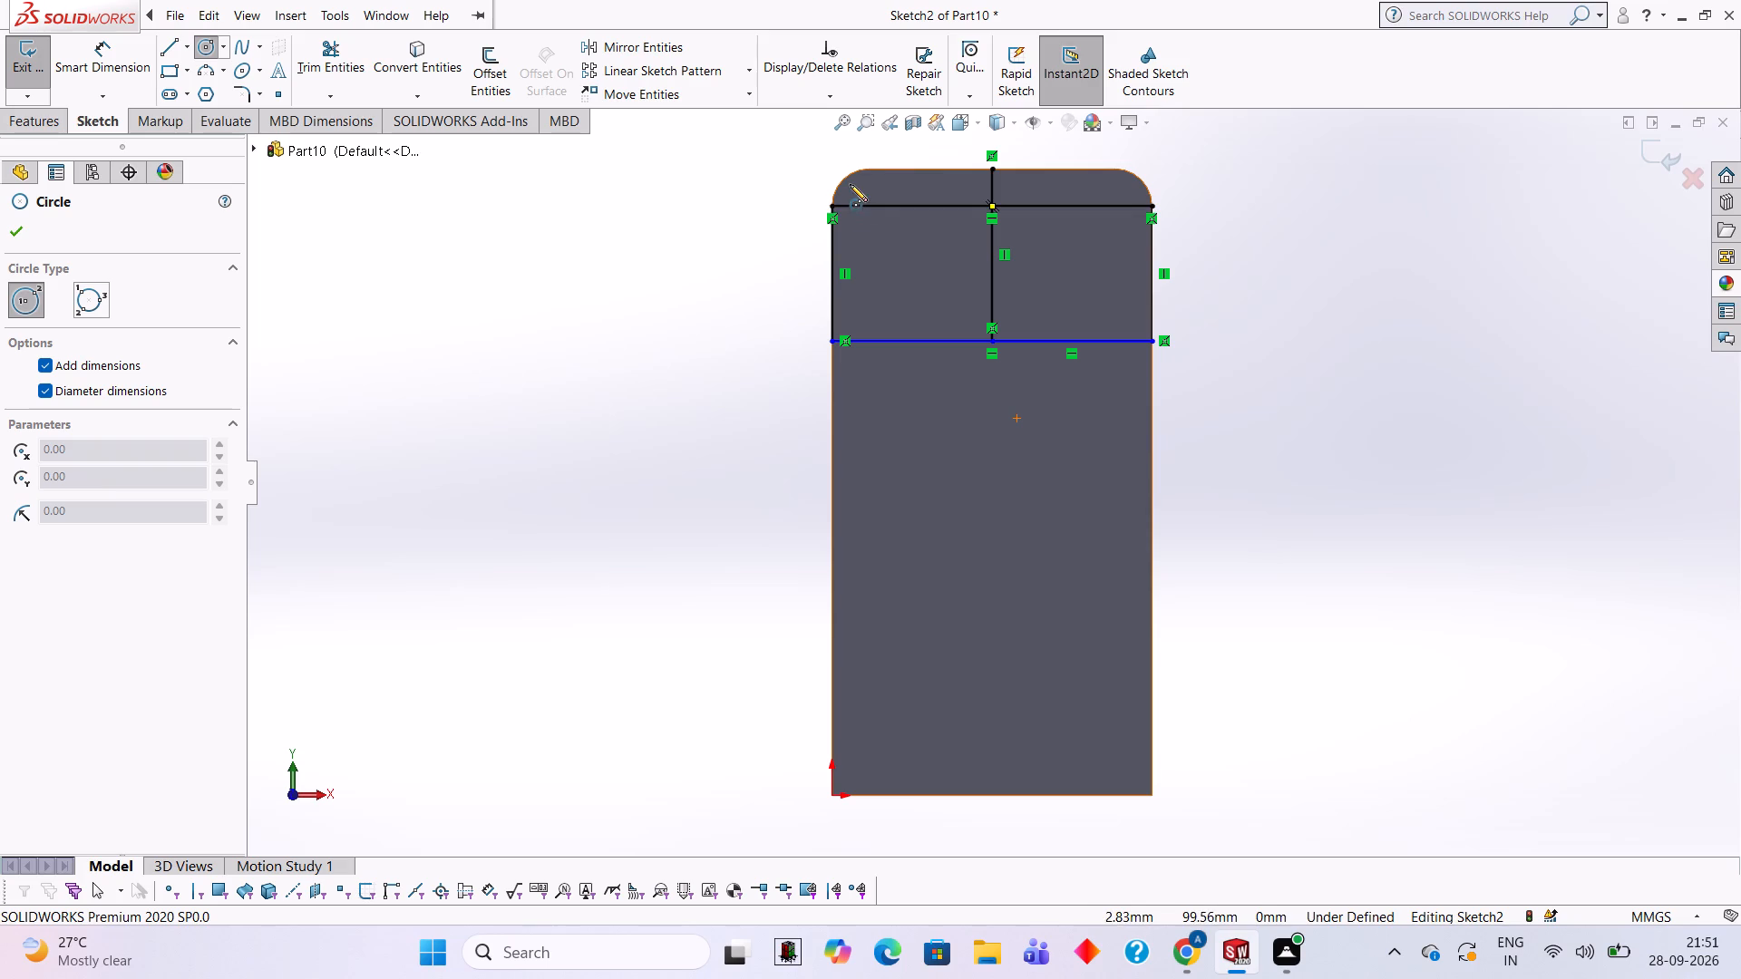
pyautogui.click(869, 205)
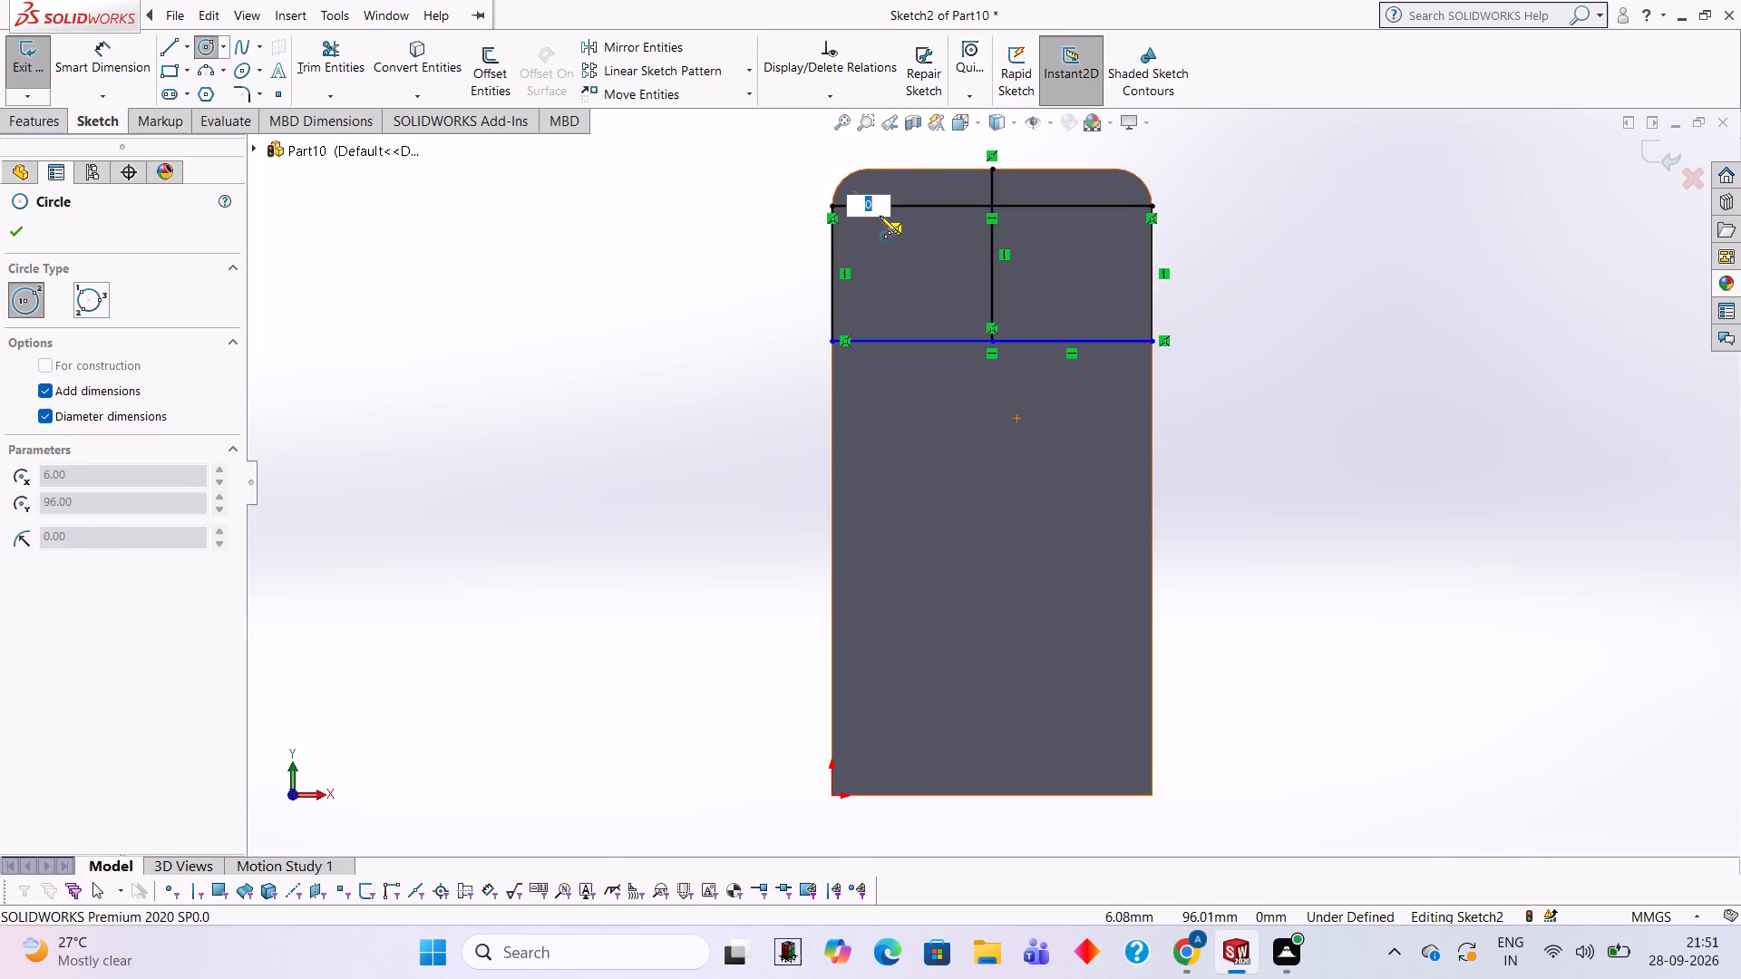
pyautogui.write('12')
pyautogui.press('Return')
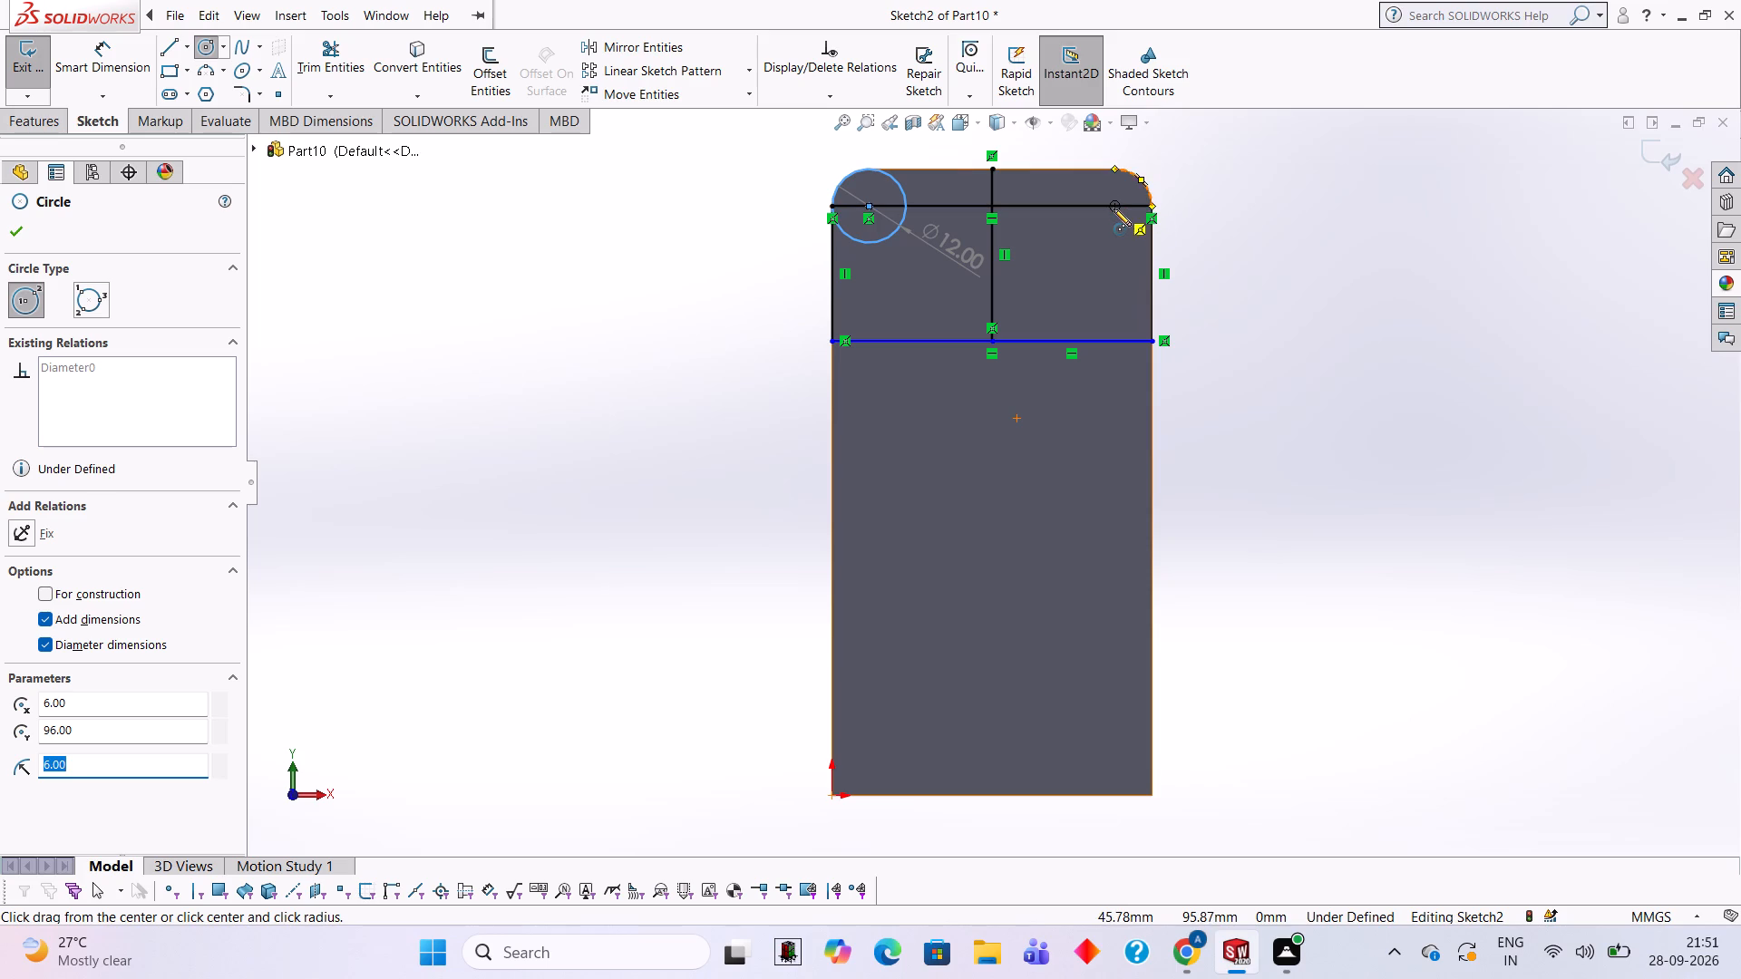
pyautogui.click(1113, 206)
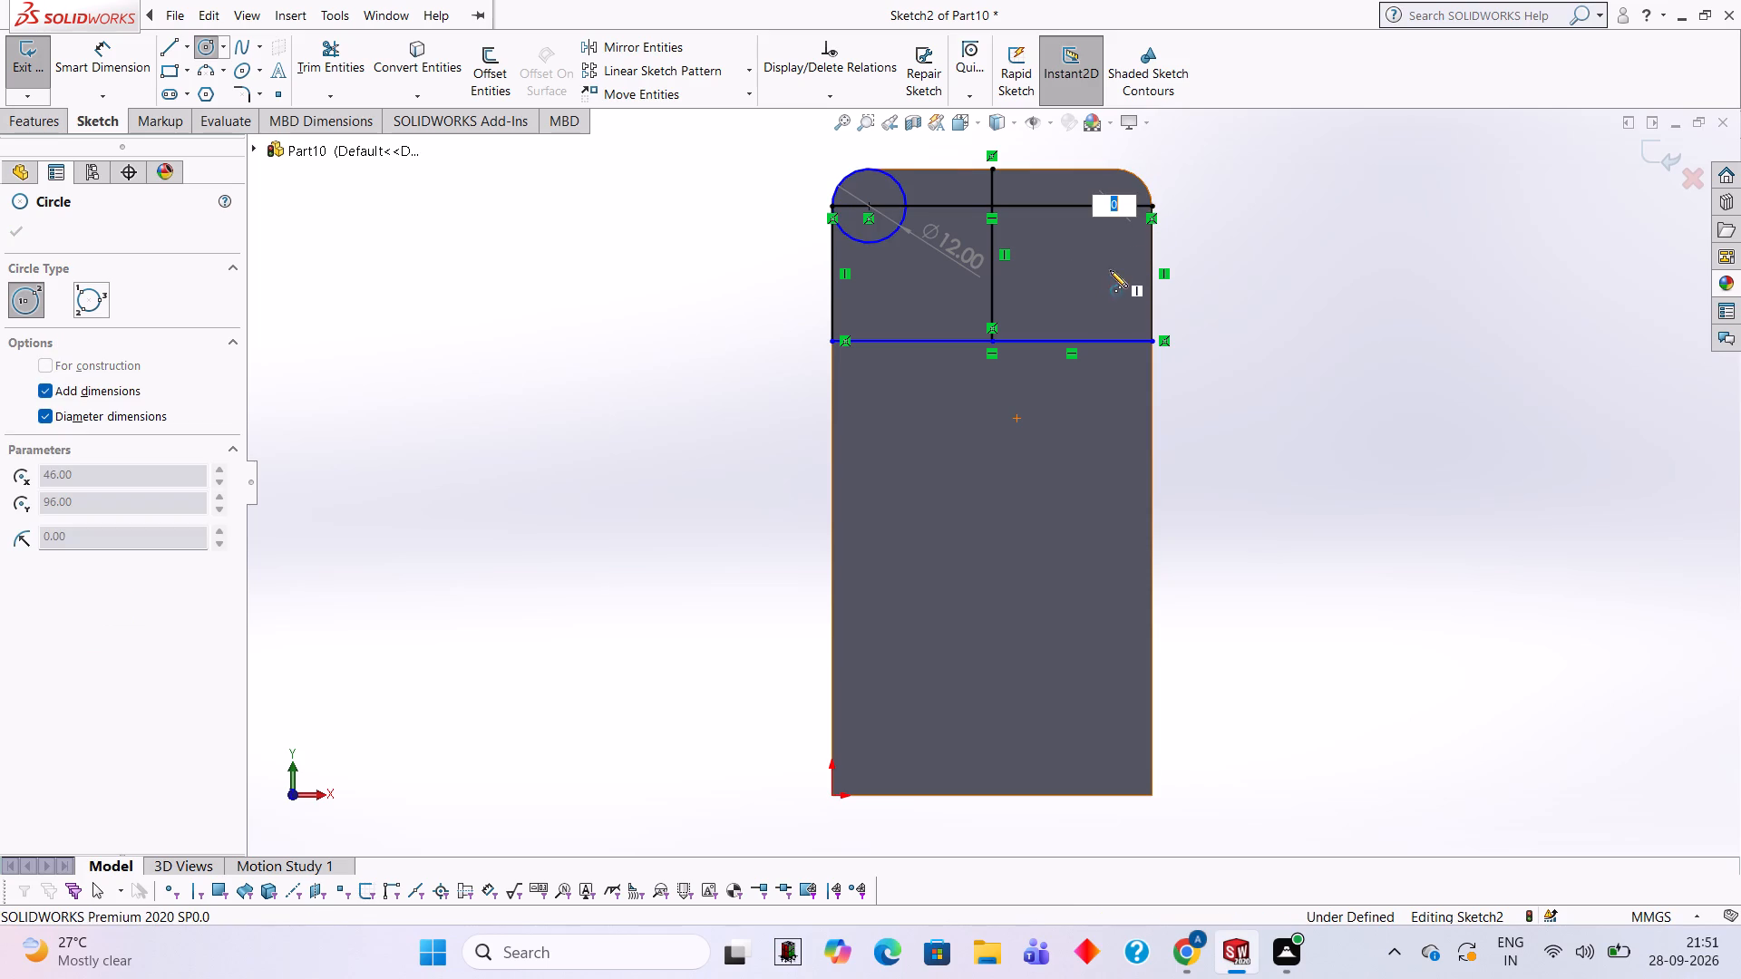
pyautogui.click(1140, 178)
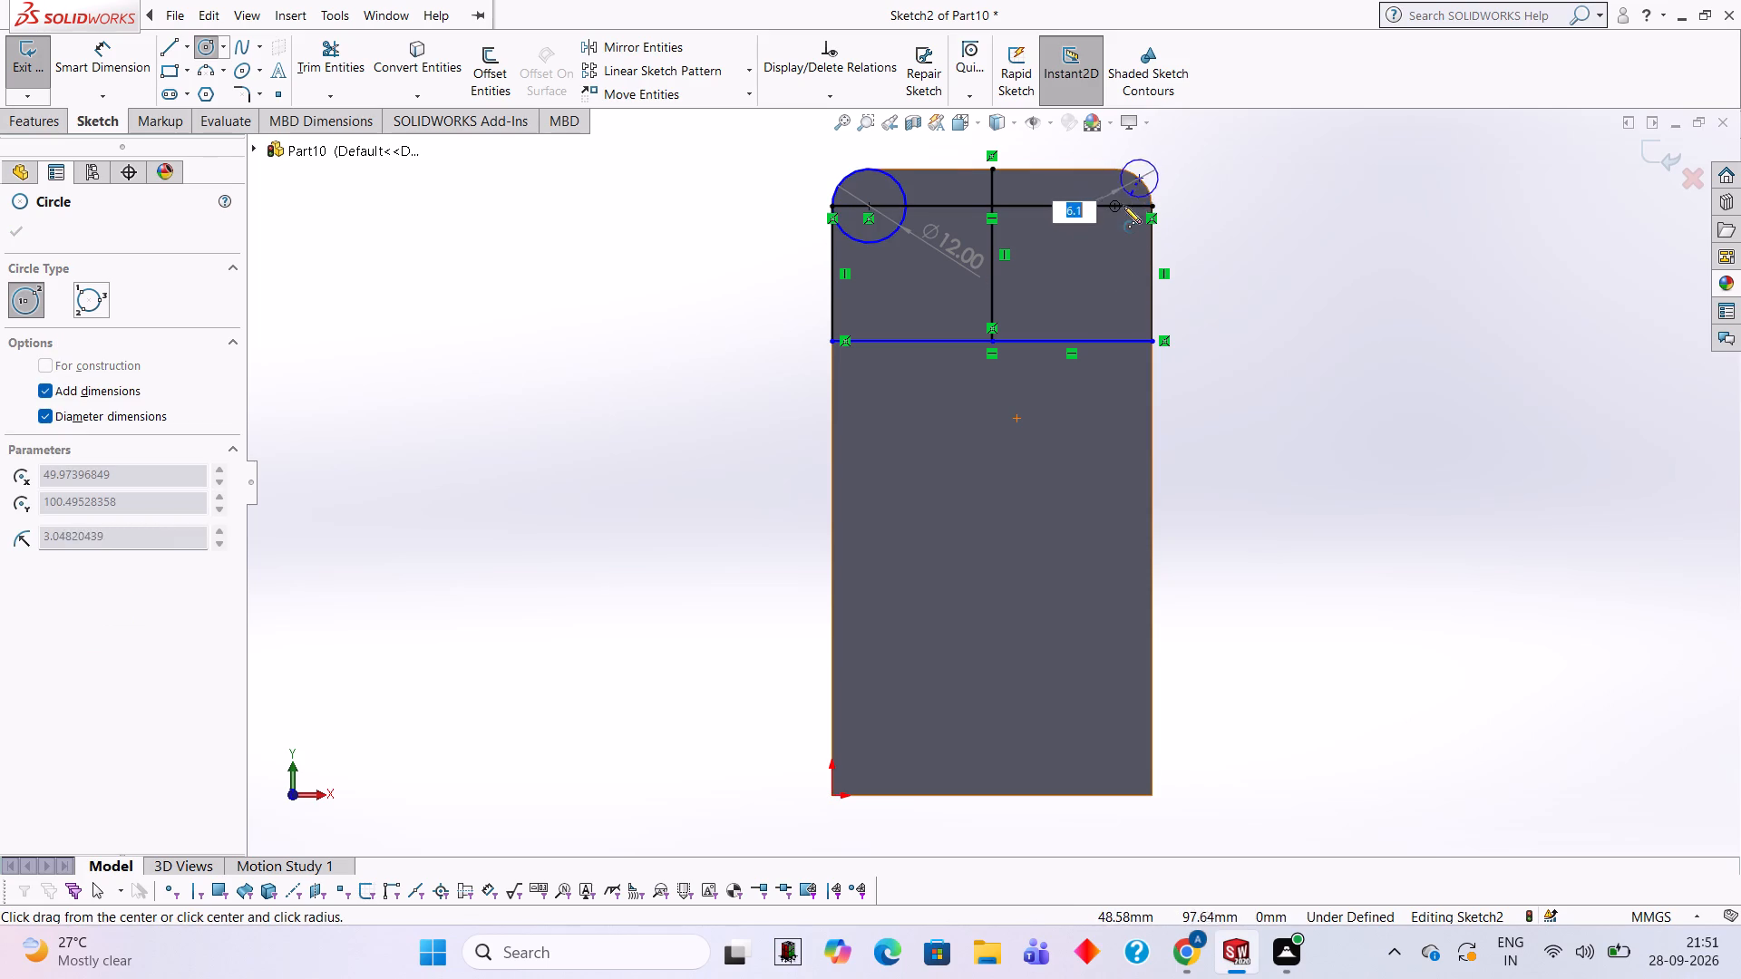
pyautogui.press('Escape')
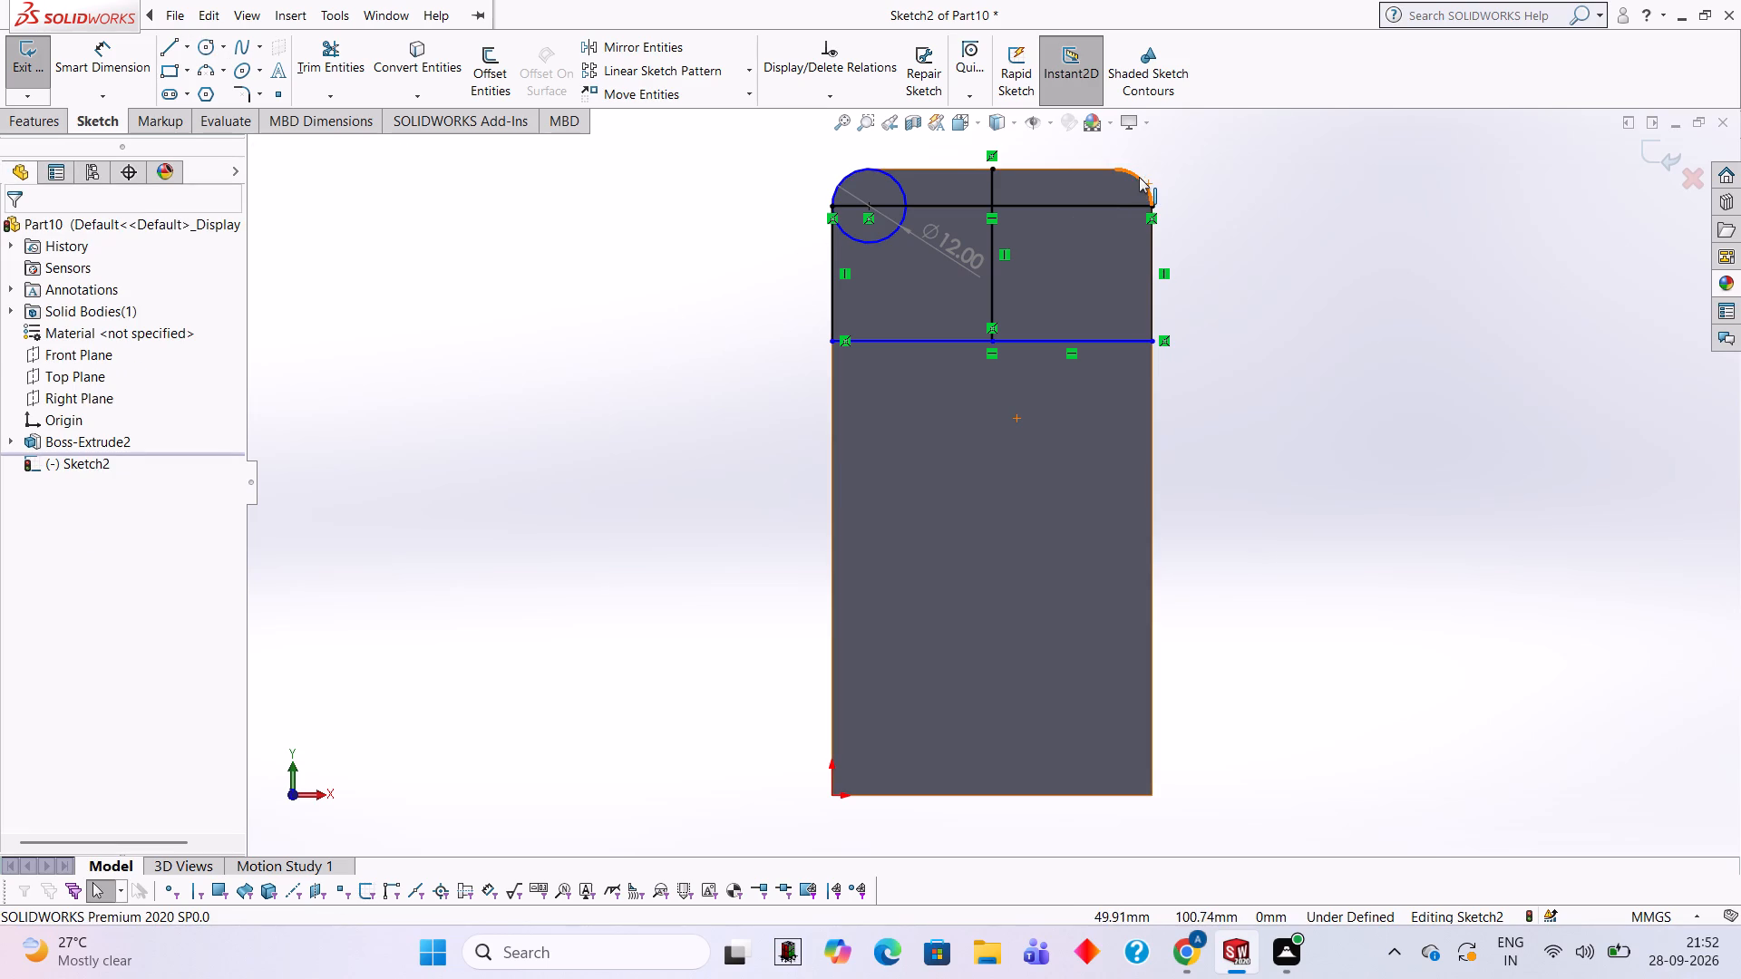
# Sketch a 12 mm diameter circle centred on the arc centre of the plate's upper-right rounded corner.
pyautogui.click(209, 44)
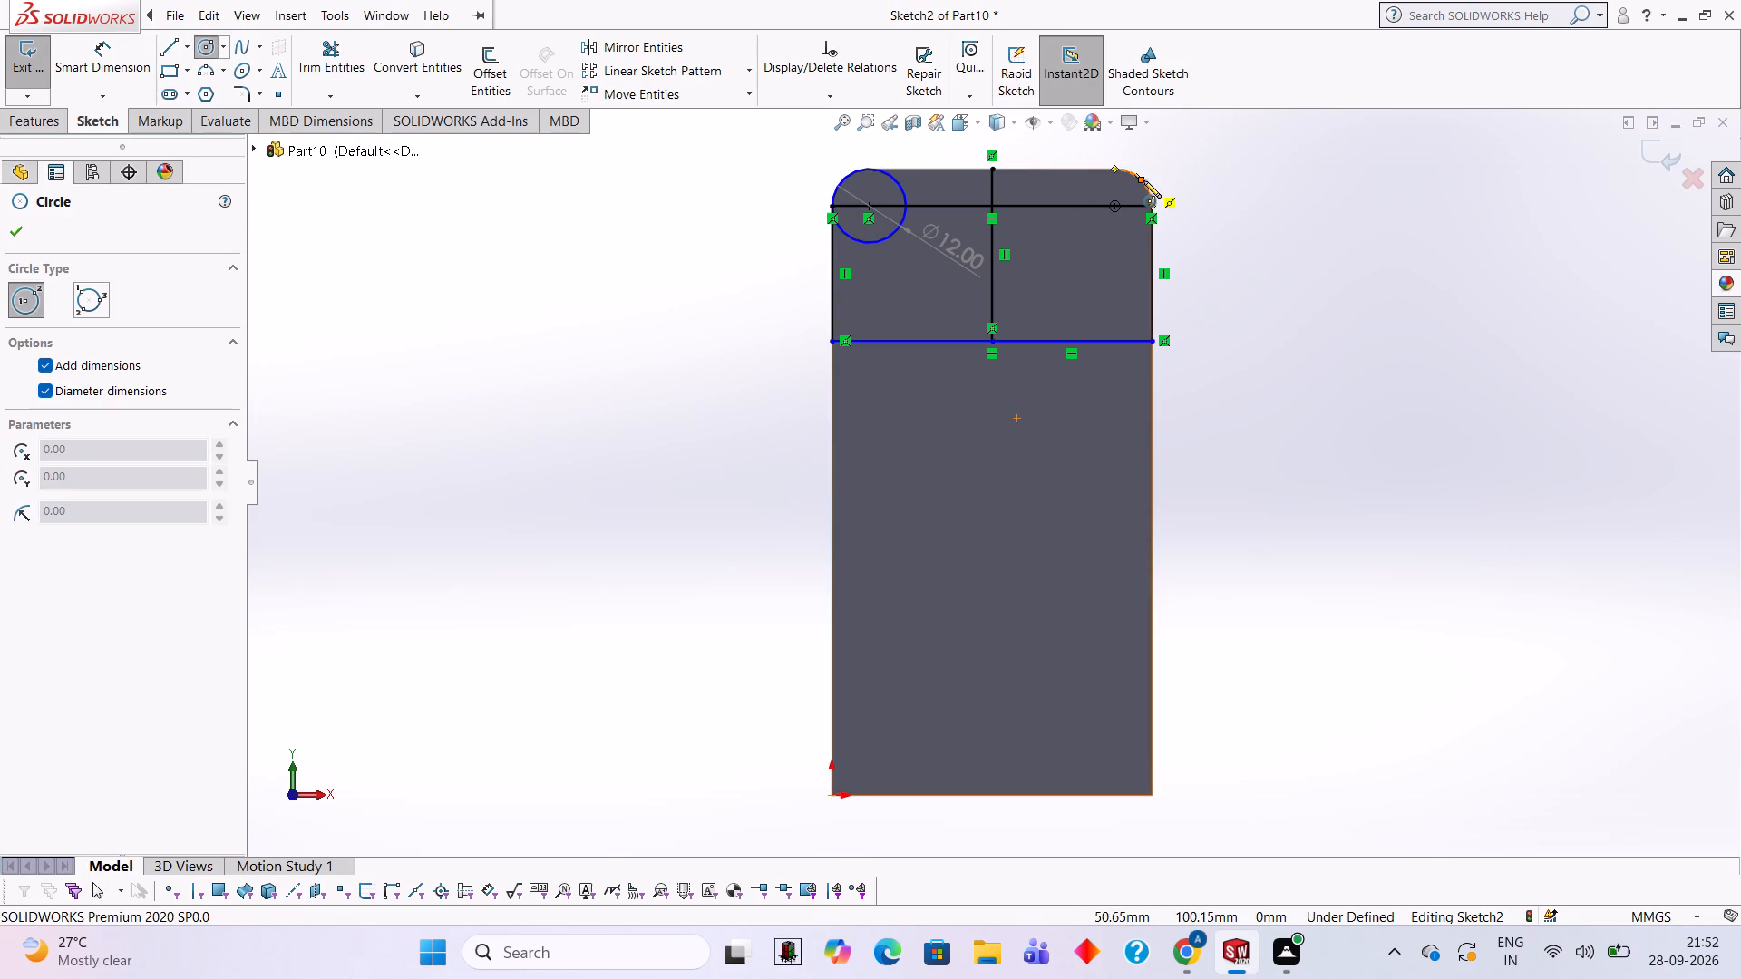
pyautogui.click(1115, 204)
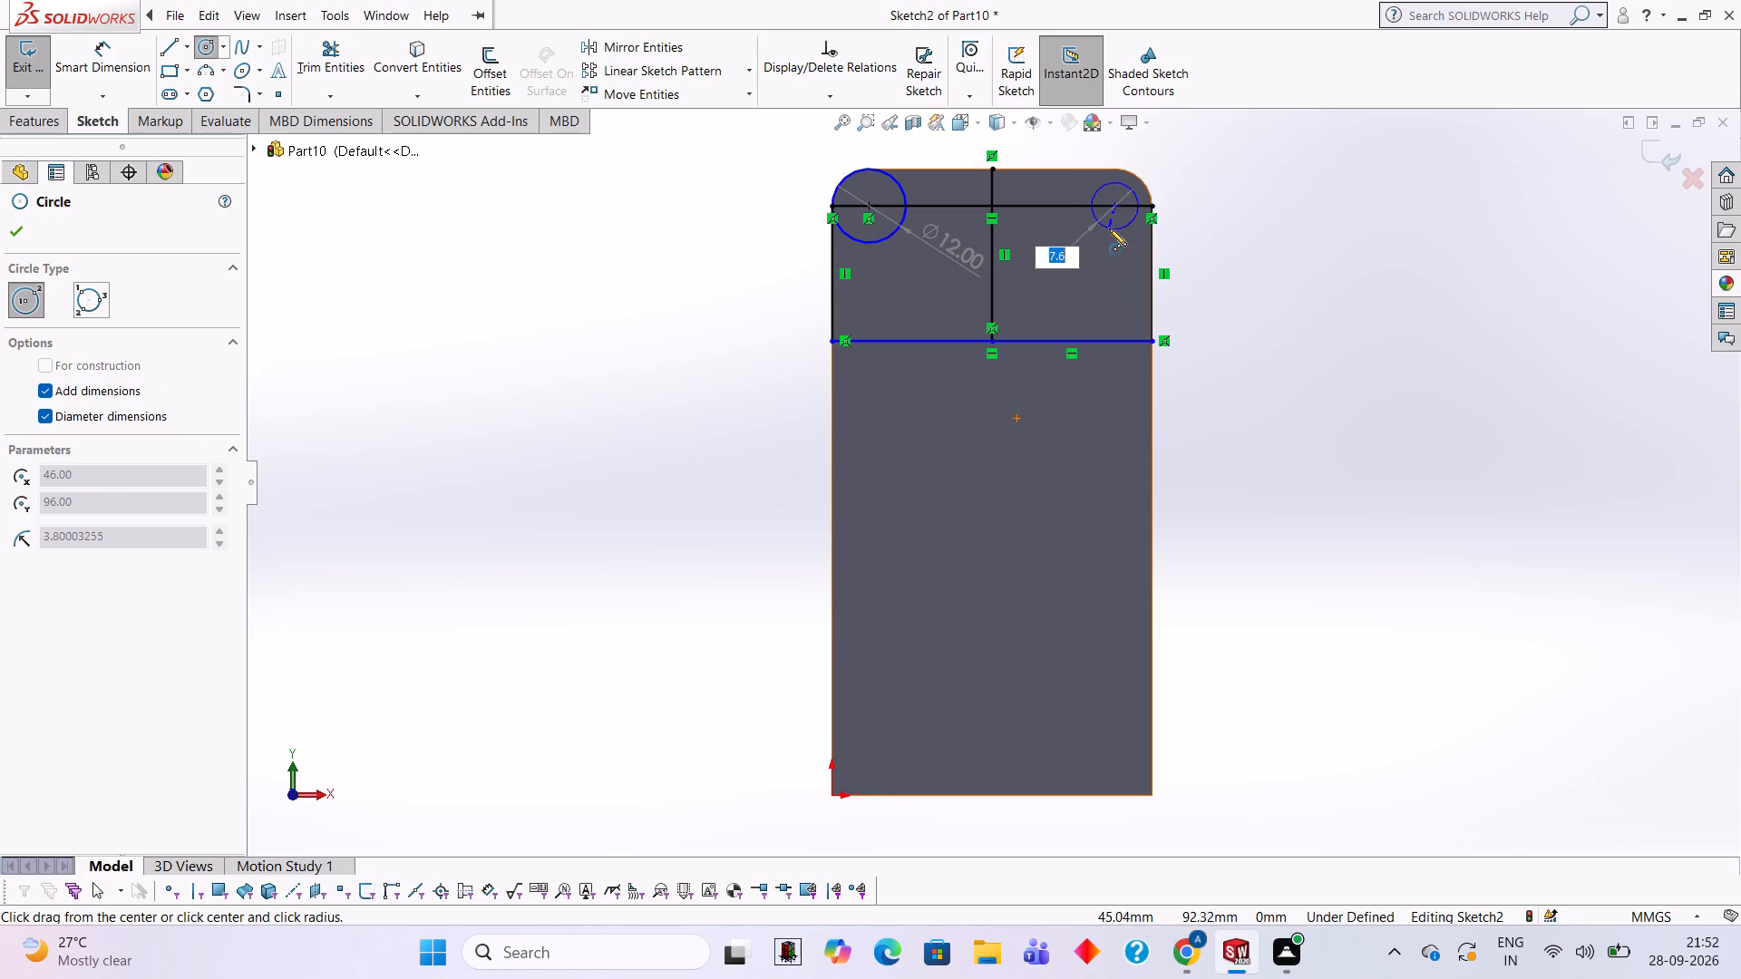
pyautogui.write('12')
pyautogui.press('Return')
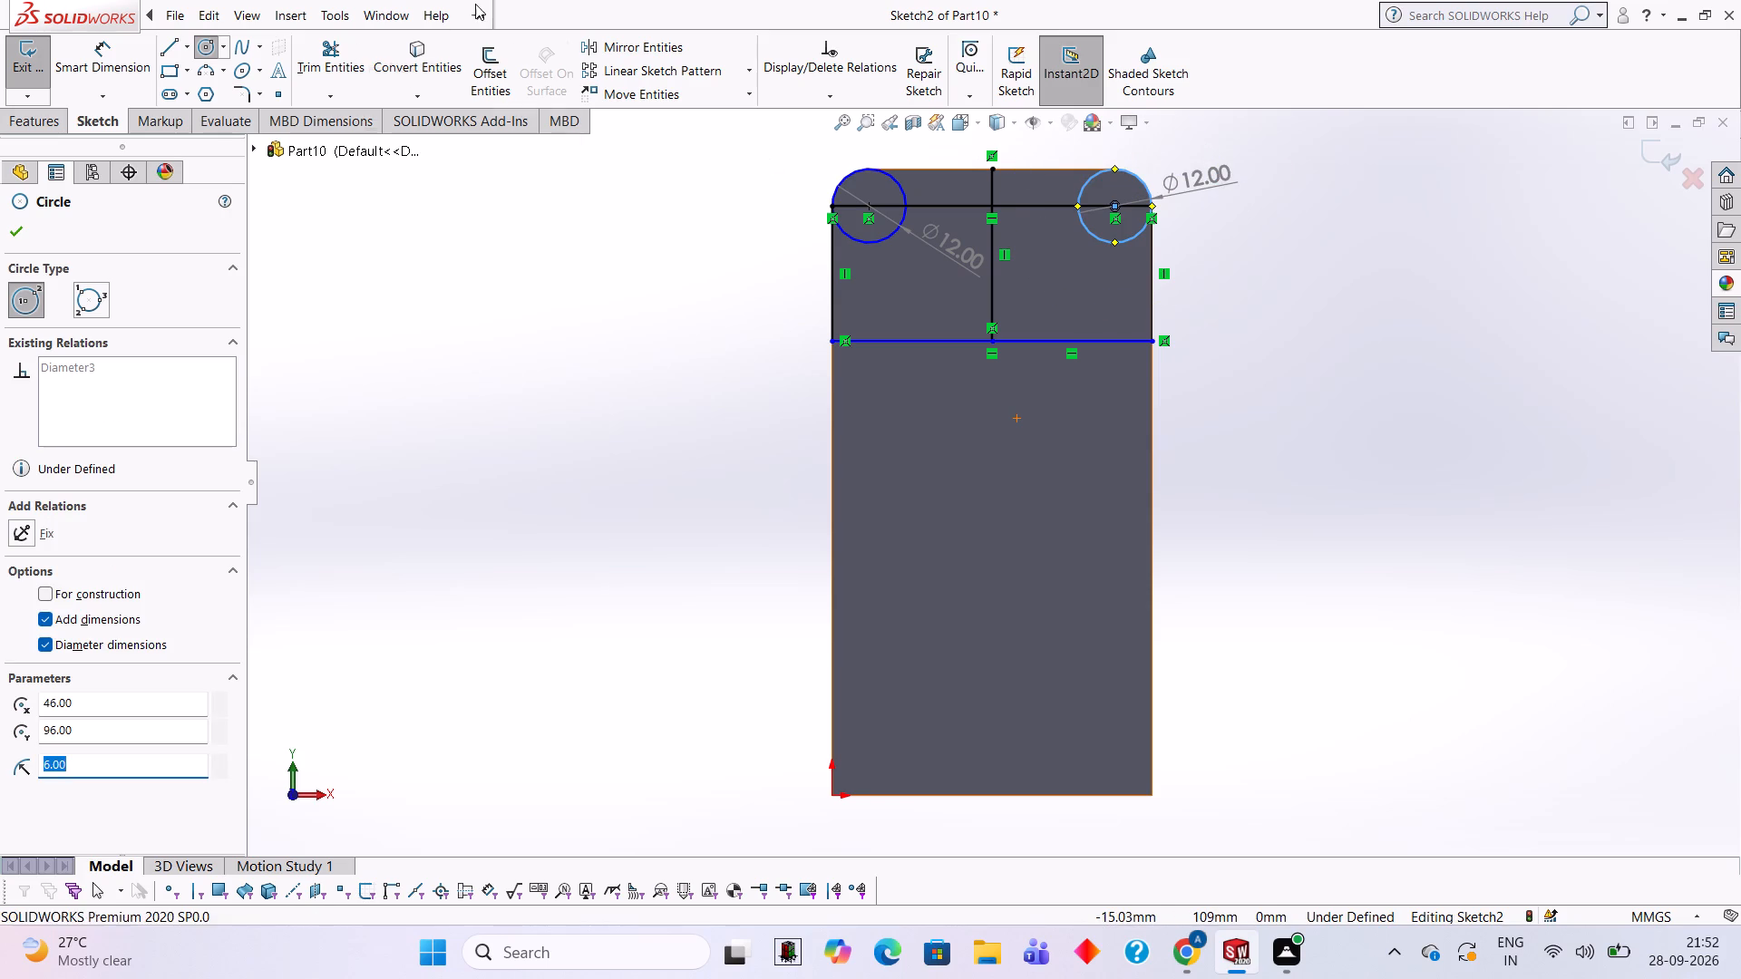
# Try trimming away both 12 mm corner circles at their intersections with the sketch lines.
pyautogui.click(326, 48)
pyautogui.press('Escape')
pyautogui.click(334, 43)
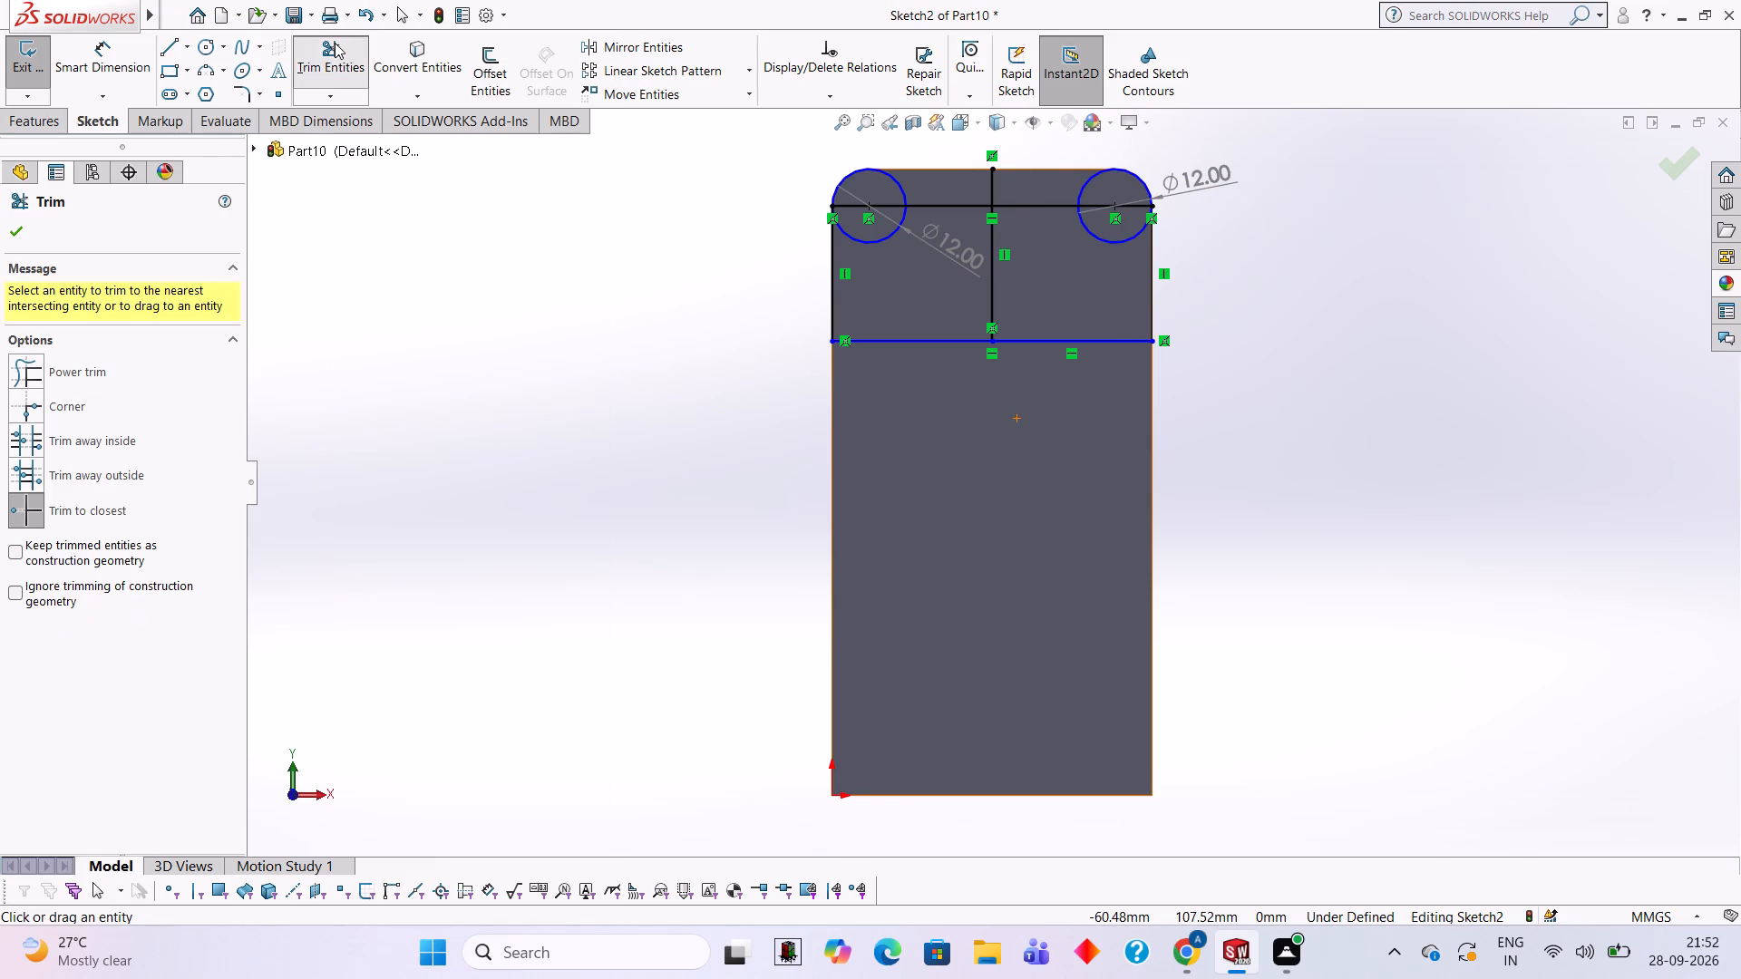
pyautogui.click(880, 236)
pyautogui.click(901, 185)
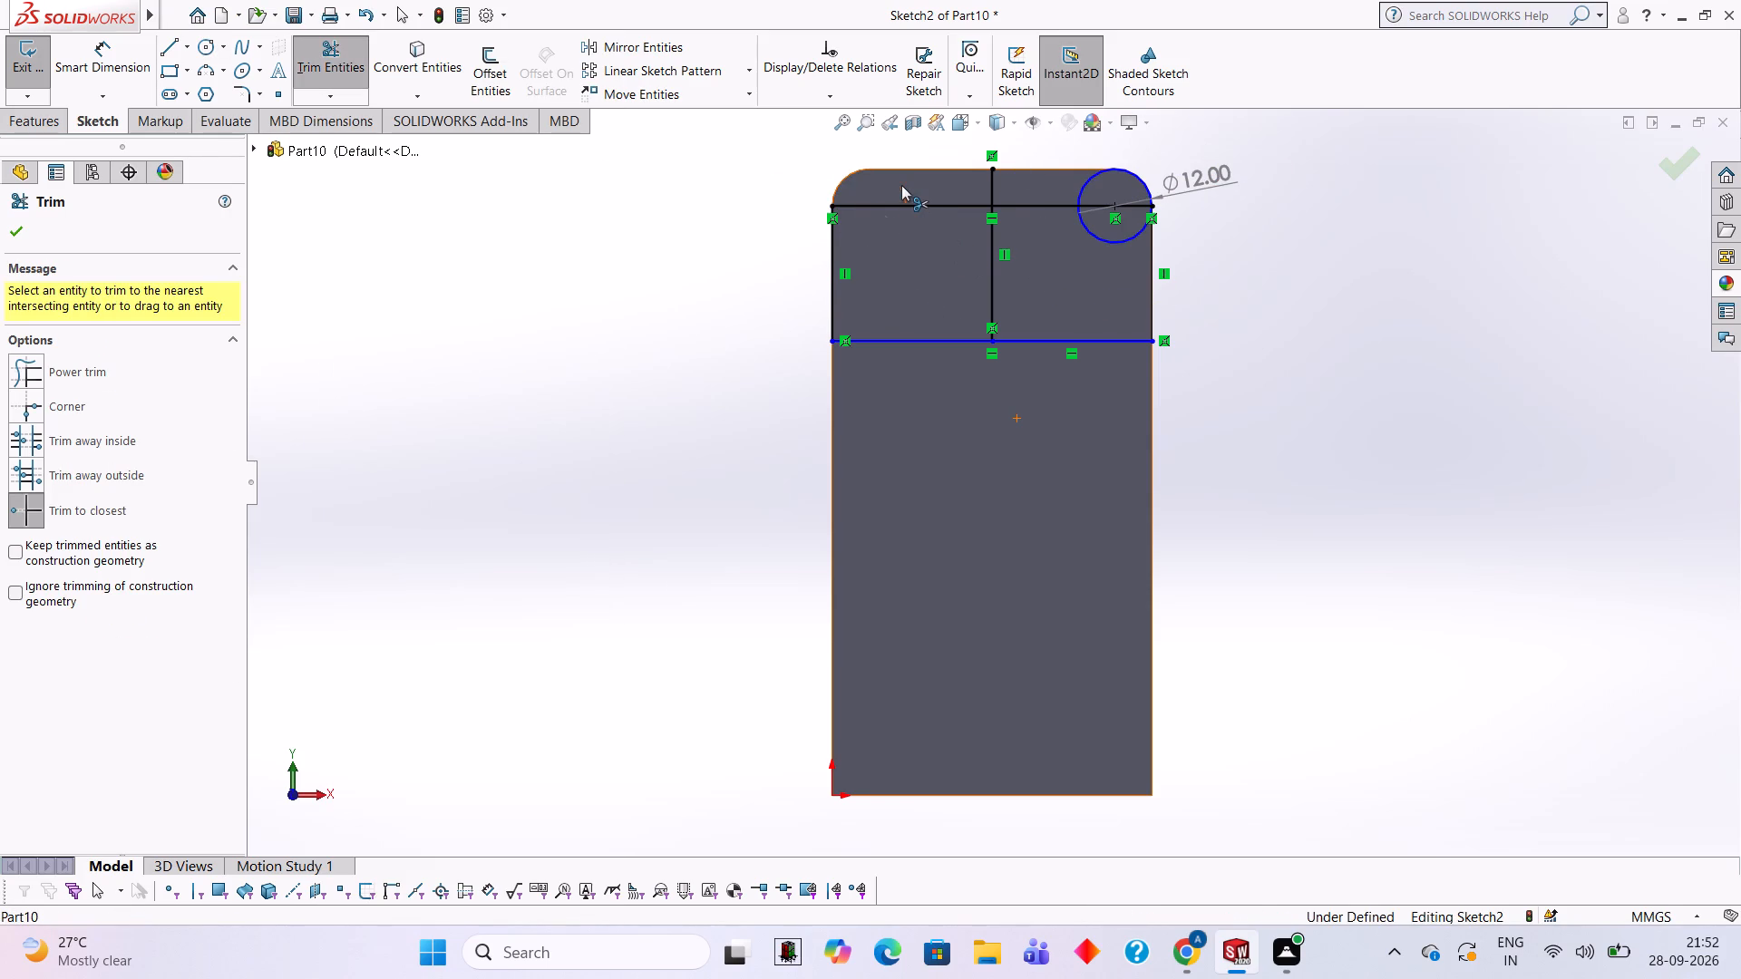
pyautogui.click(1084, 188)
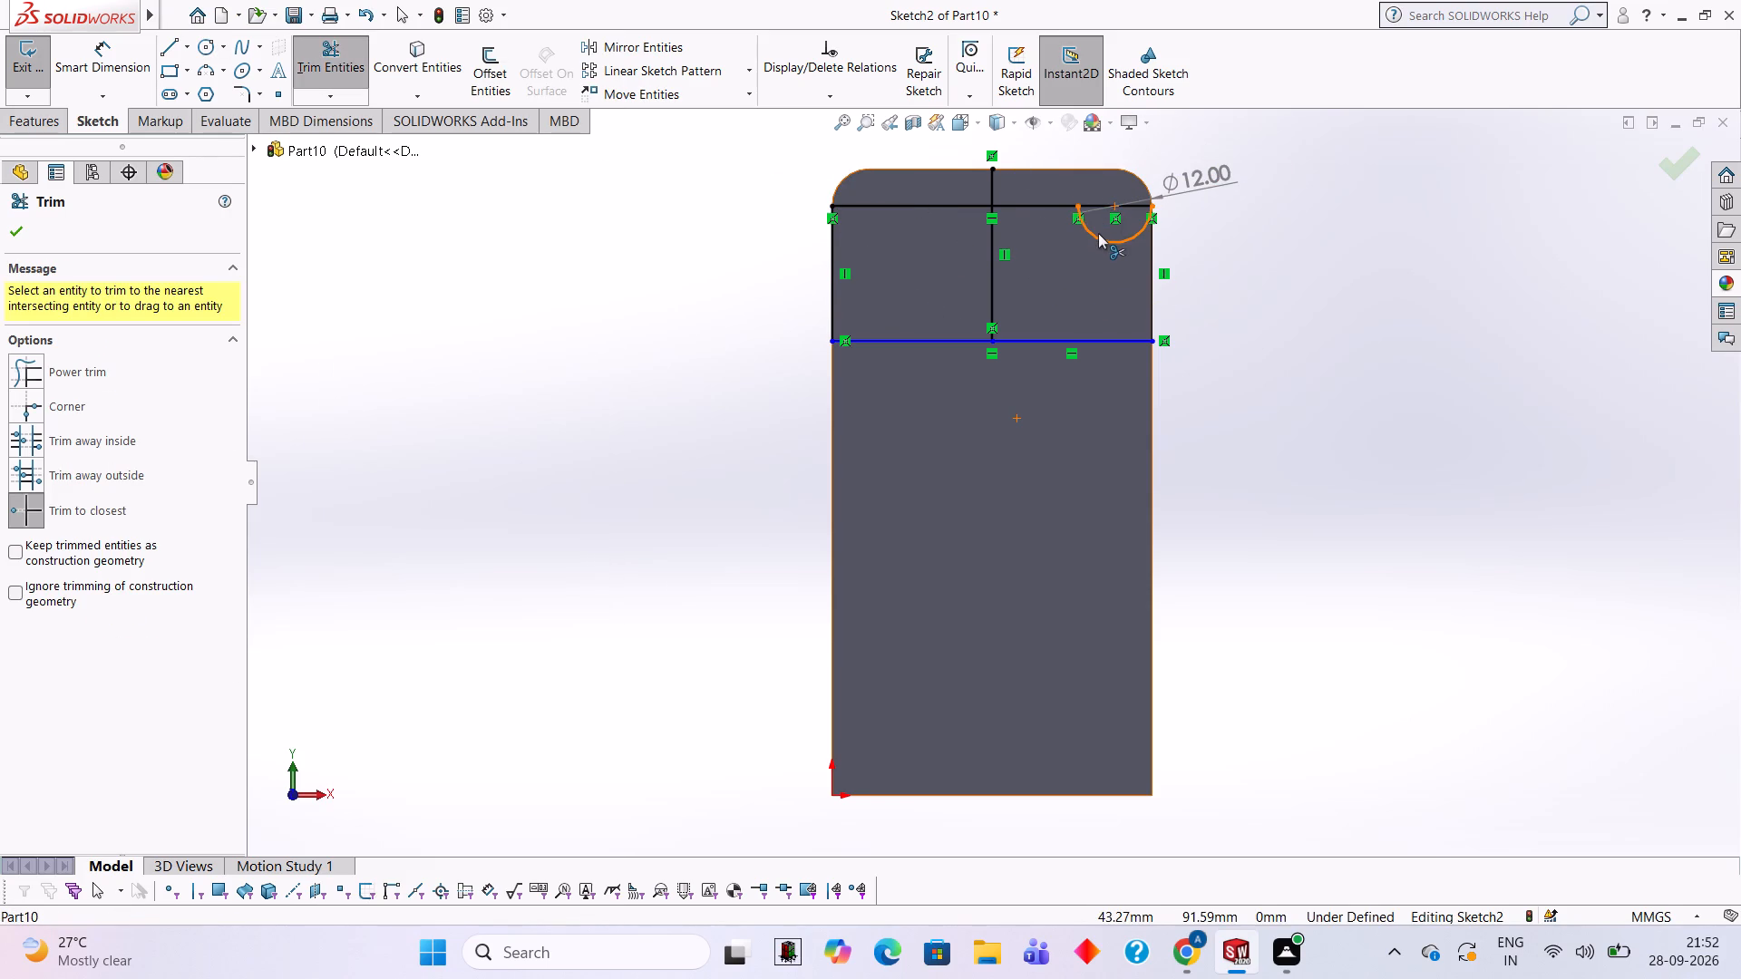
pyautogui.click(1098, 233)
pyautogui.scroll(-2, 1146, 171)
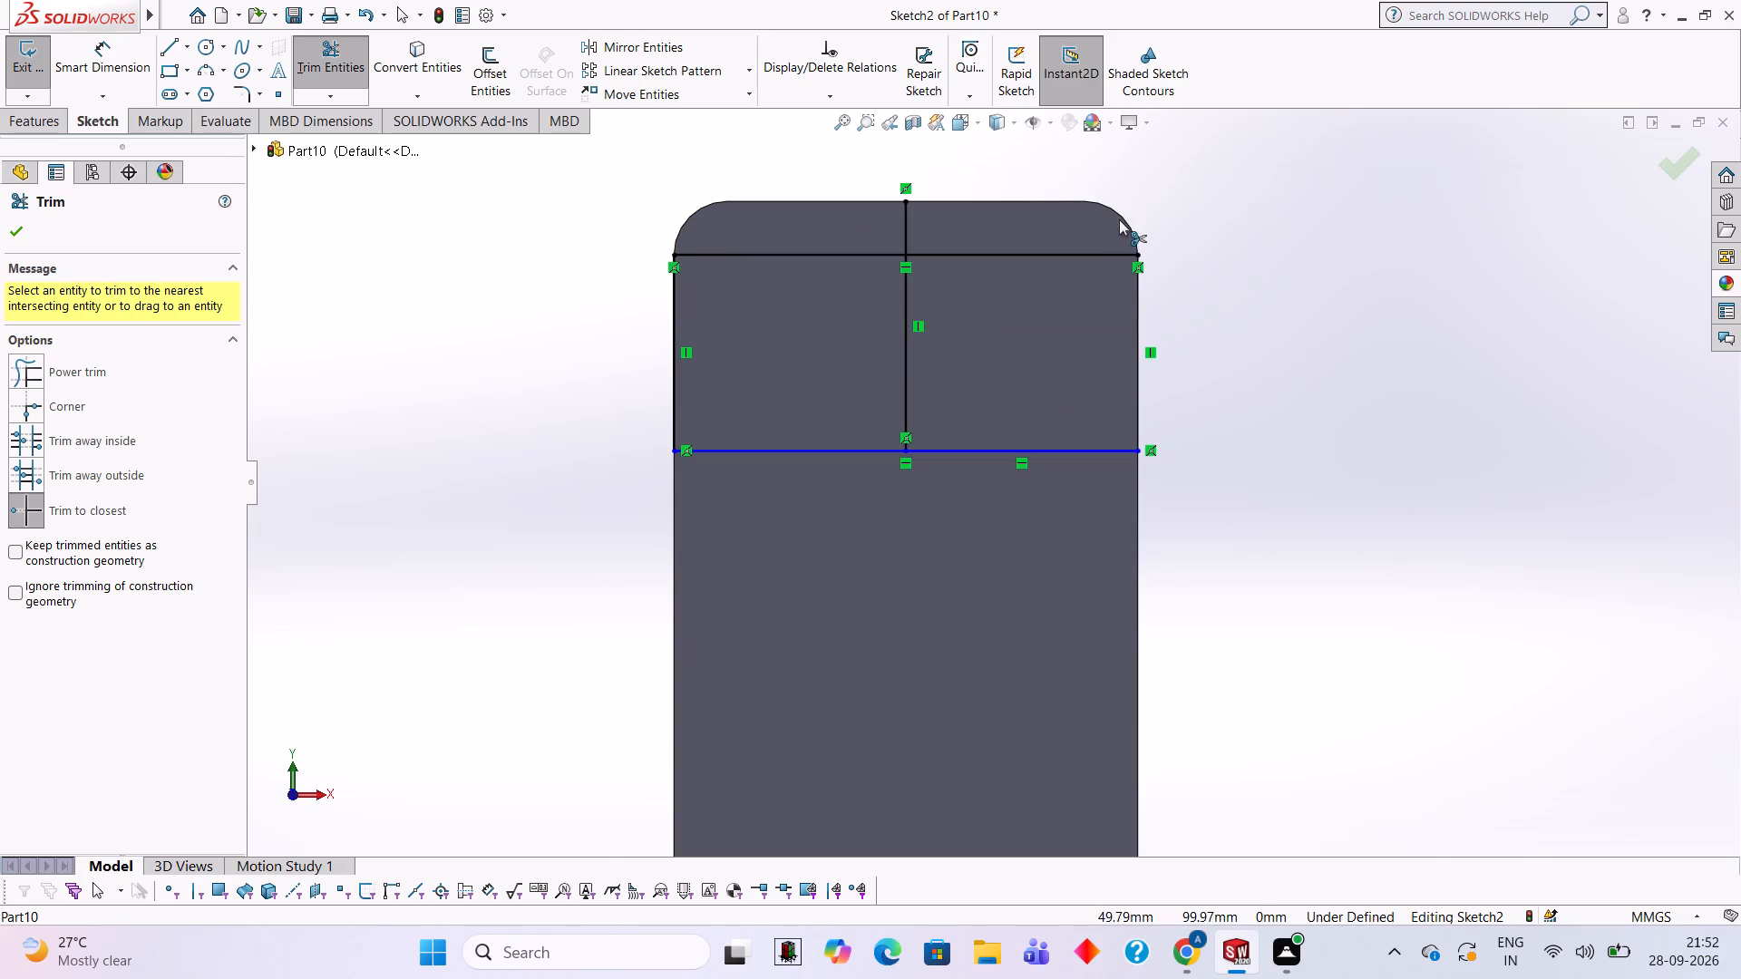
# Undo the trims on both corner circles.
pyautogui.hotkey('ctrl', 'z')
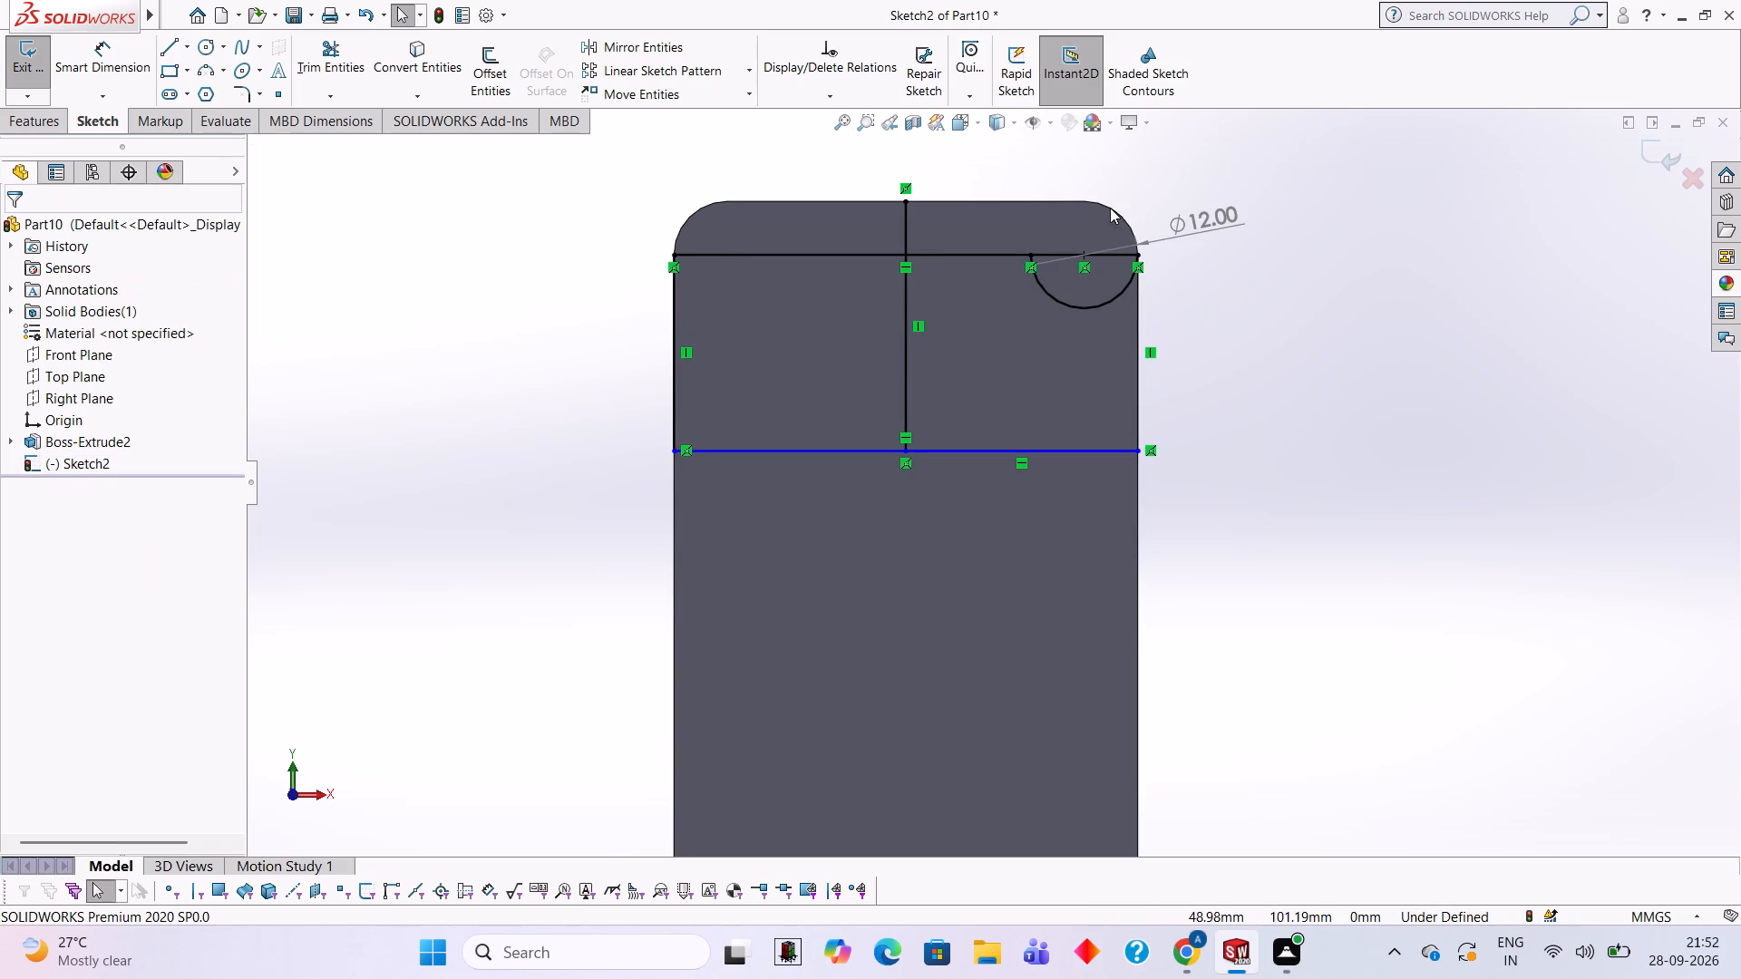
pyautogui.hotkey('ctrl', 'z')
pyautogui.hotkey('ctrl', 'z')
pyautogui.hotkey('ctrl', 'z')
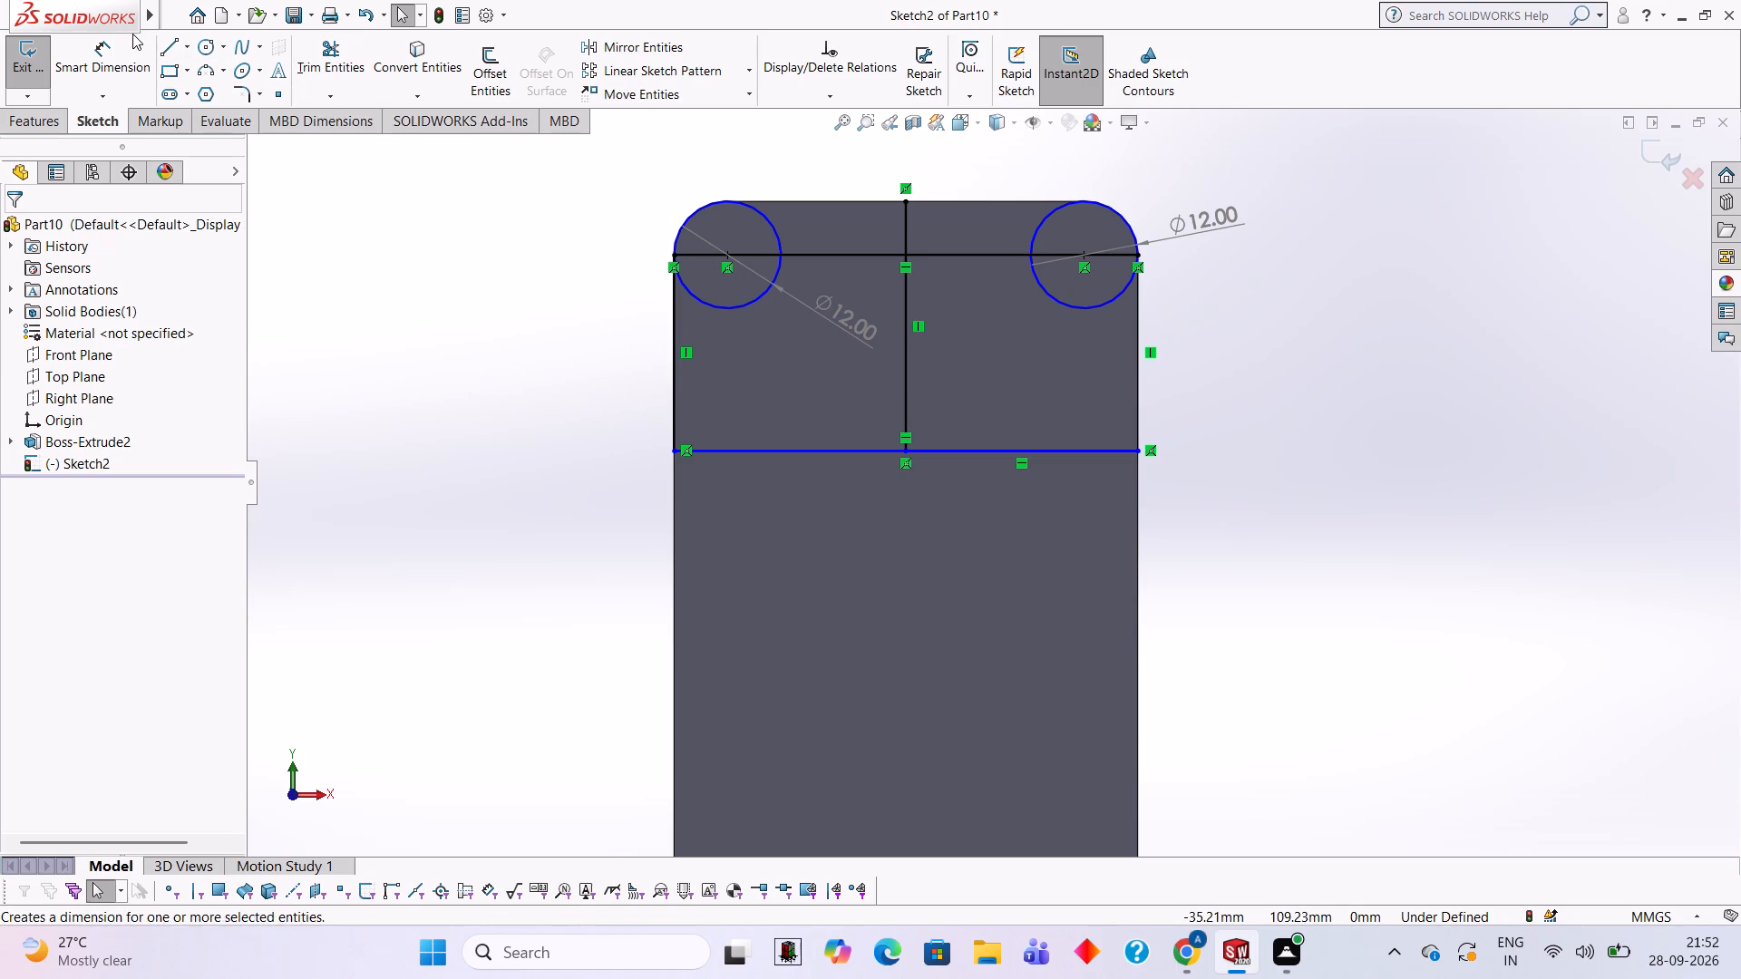
# Sketch a 40 mm horizontal line along the plate's top edge, joining the top points of the two corner circles.
pyautogui.click(166, 48)
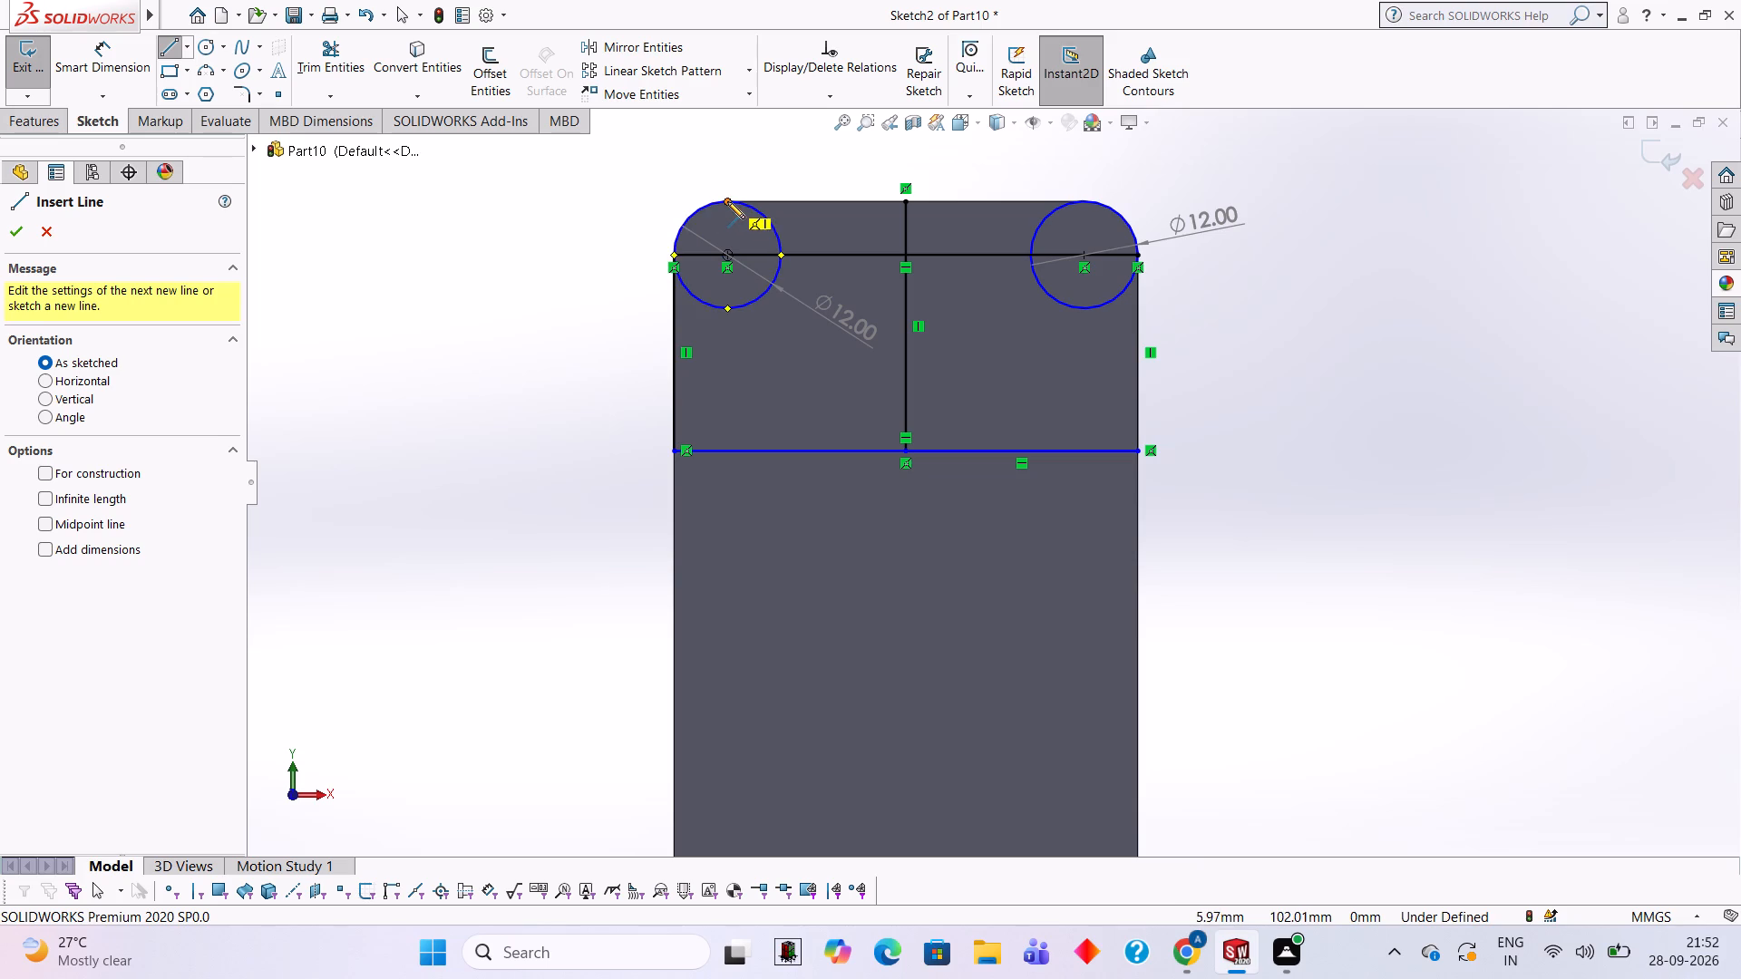
pyautogui.click(727, 201)
pyautogui.click(1084, 200)
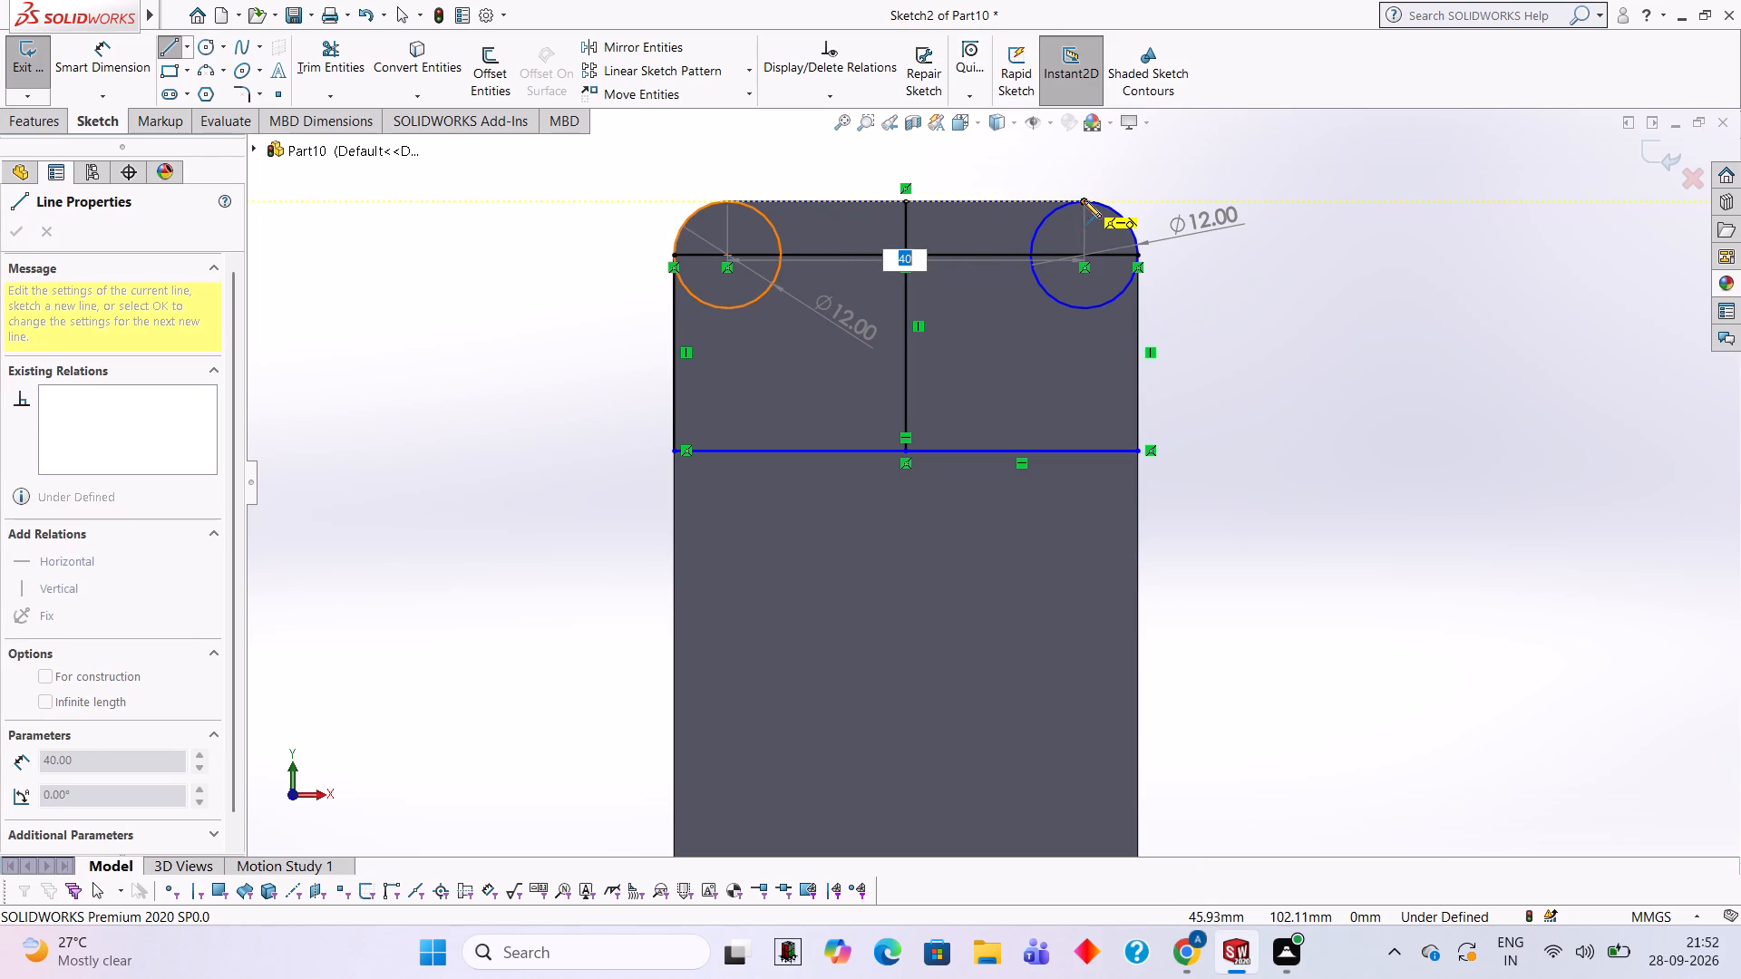
pyautogui.press('Escape')
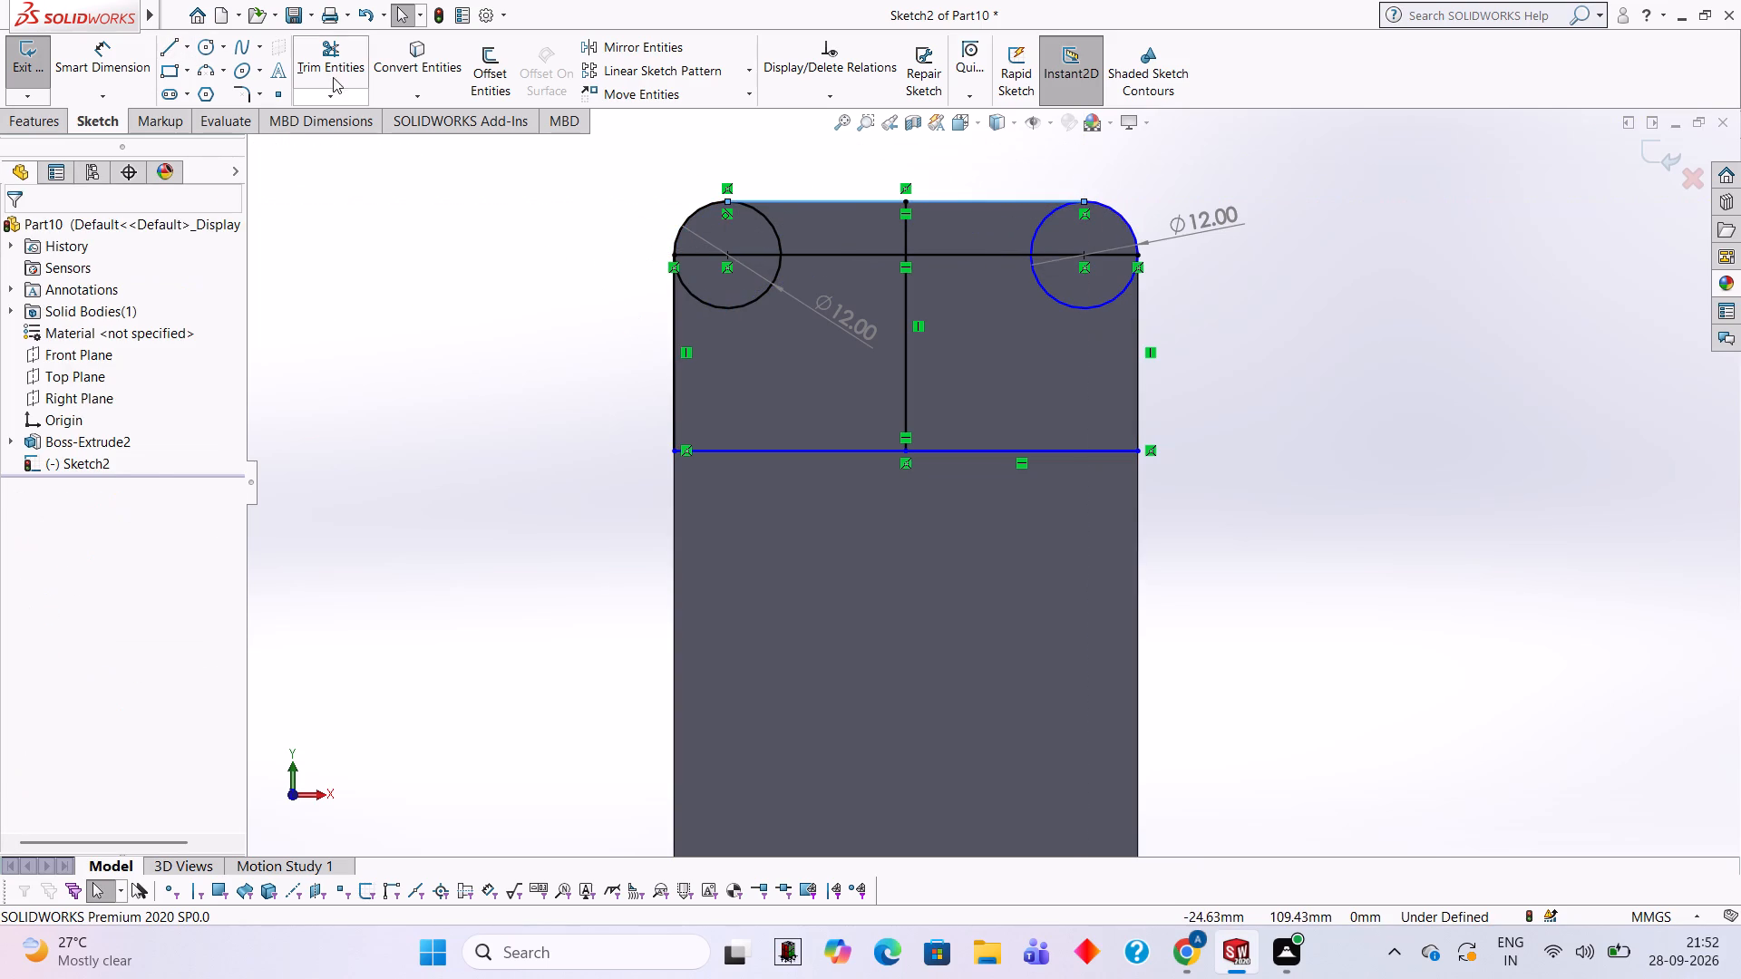
# Trim the circles to their outer corner arcs and remove the inner horizontal and vertical lines, leaving only the outer profile.
pyautogui.click(319, 59)
pyautogui.click(763, 296)
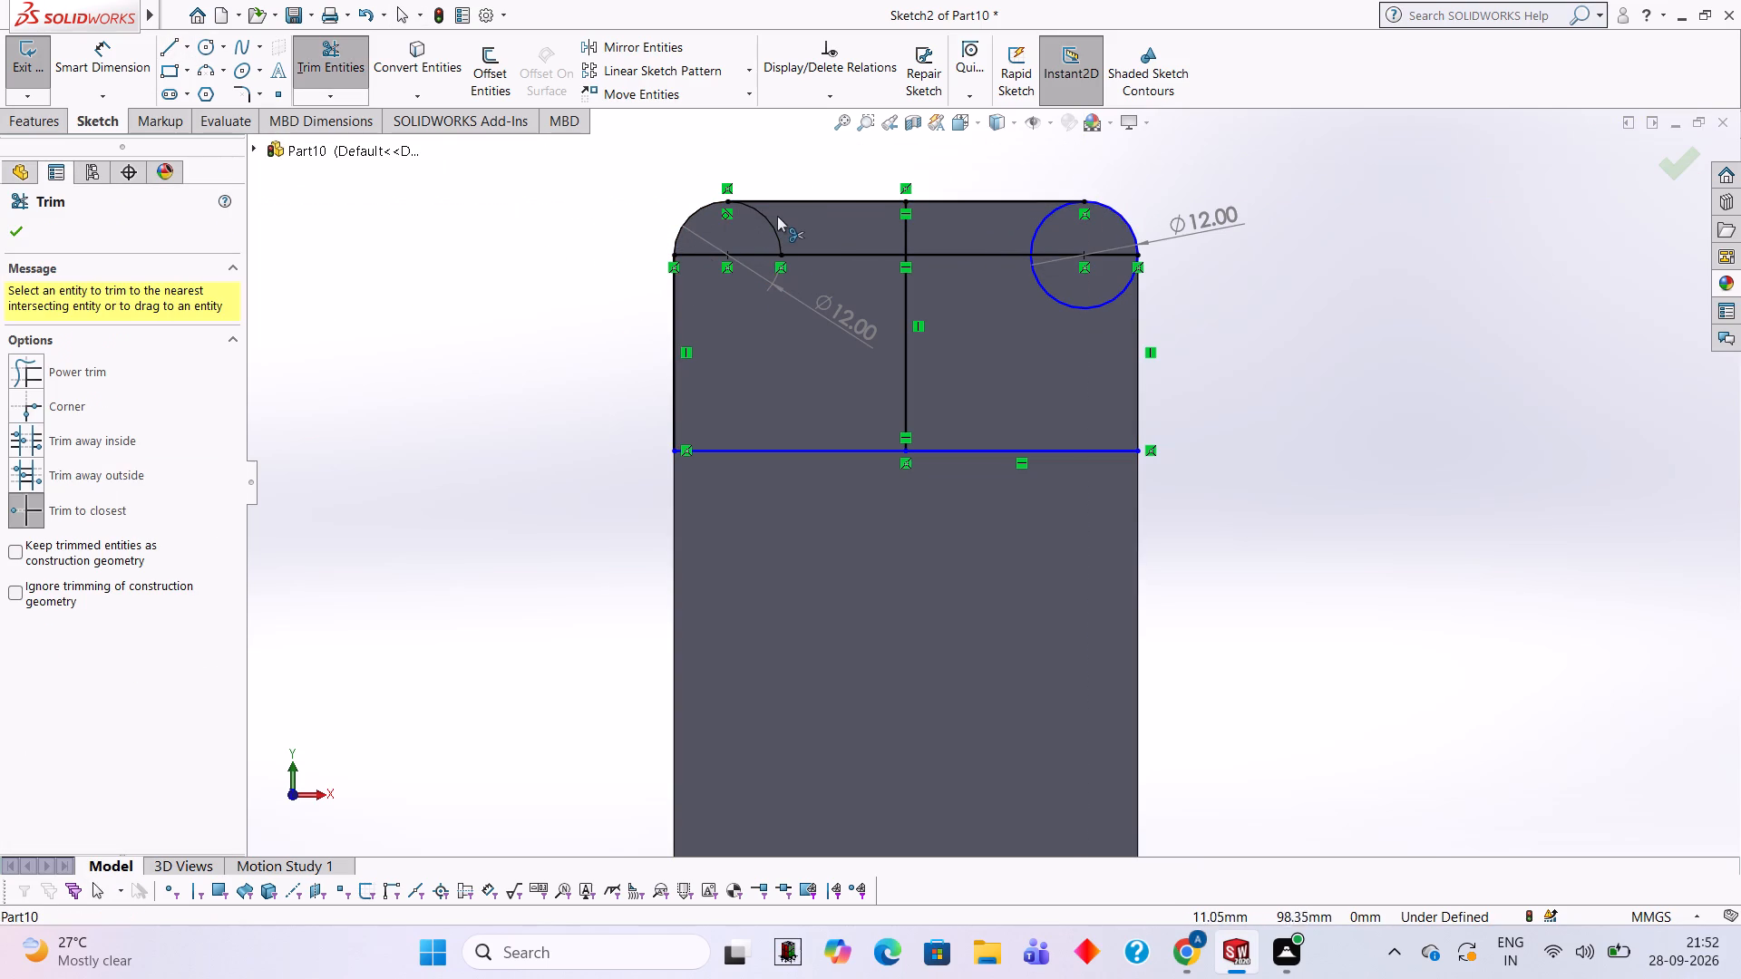
pyautogui.click(770, 227)
pyautogui.click(1034, 247)
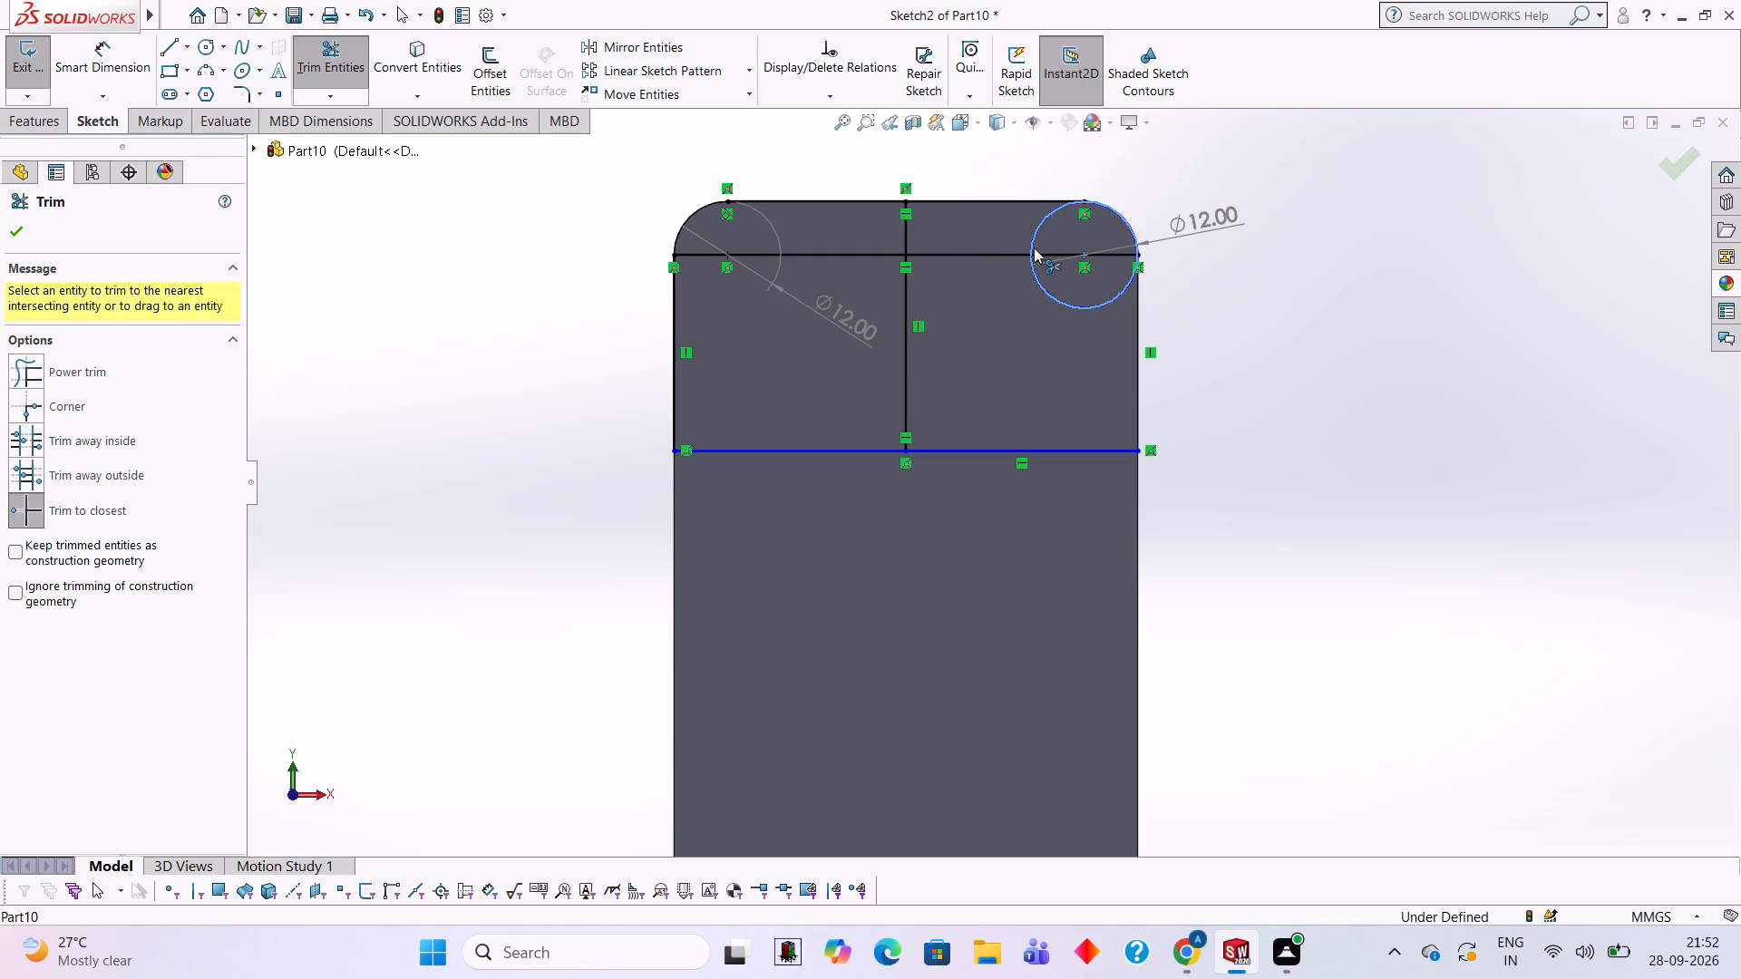
pyautogui.click(1066, 300)
pyautogui.click(1004, 258)
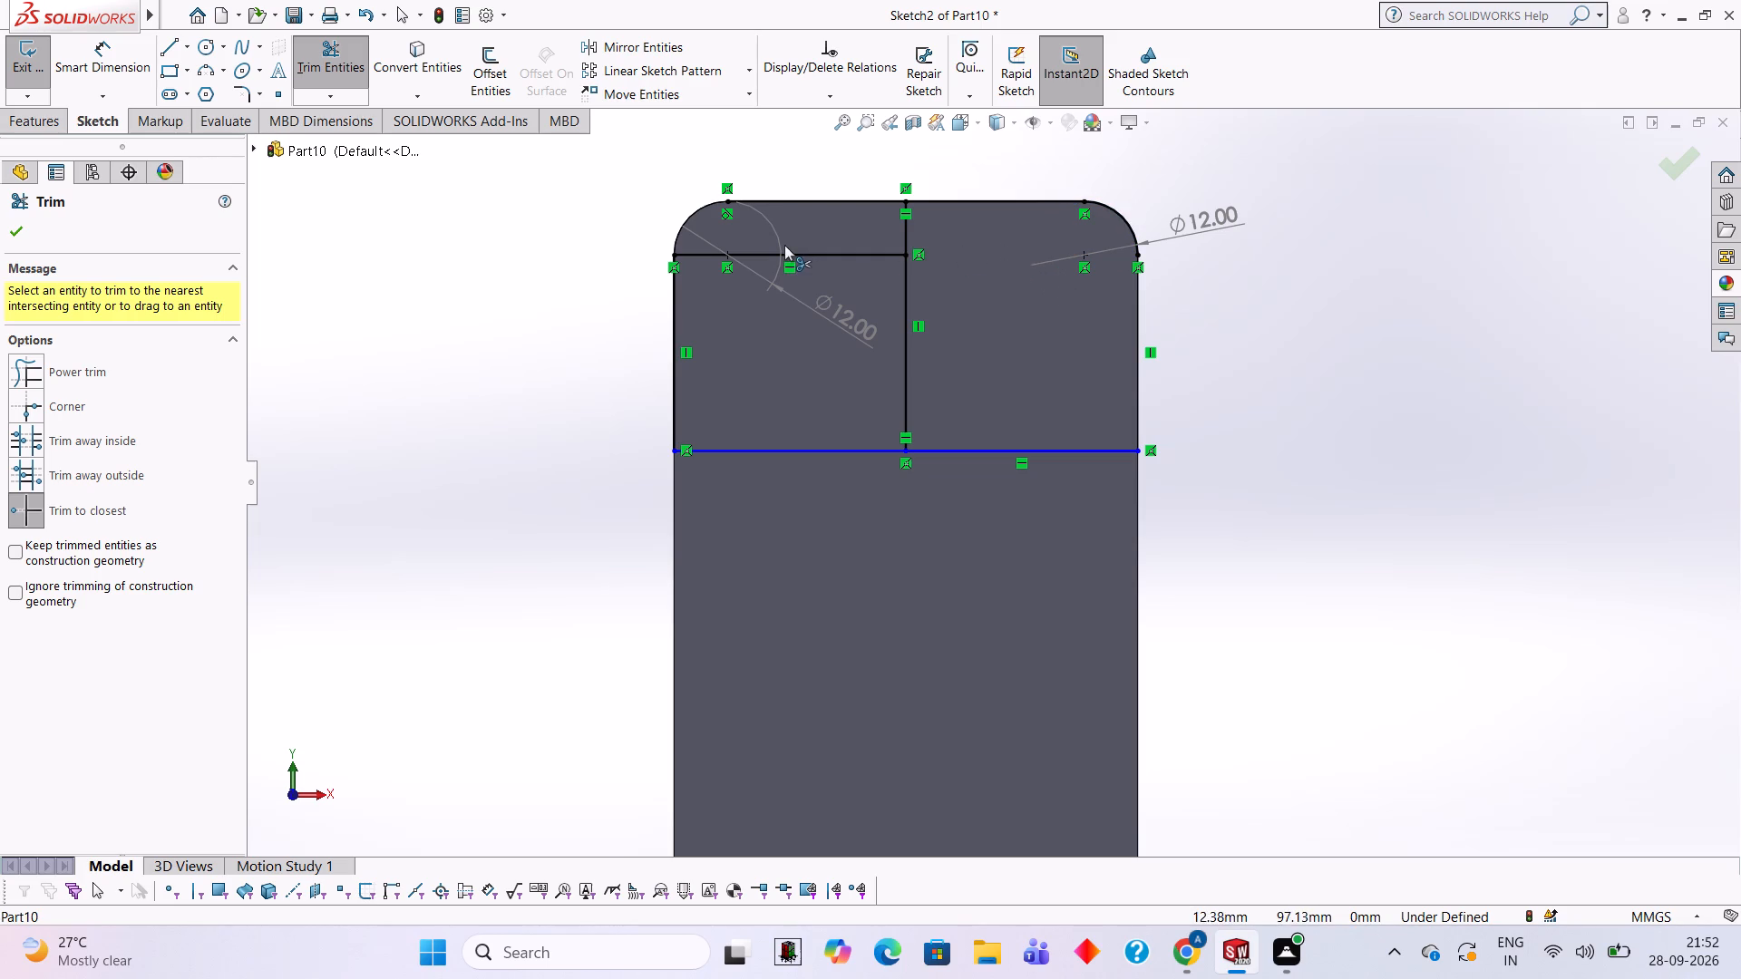
pyautogui.click(794, 250)
pyautogui.click(906, 242)
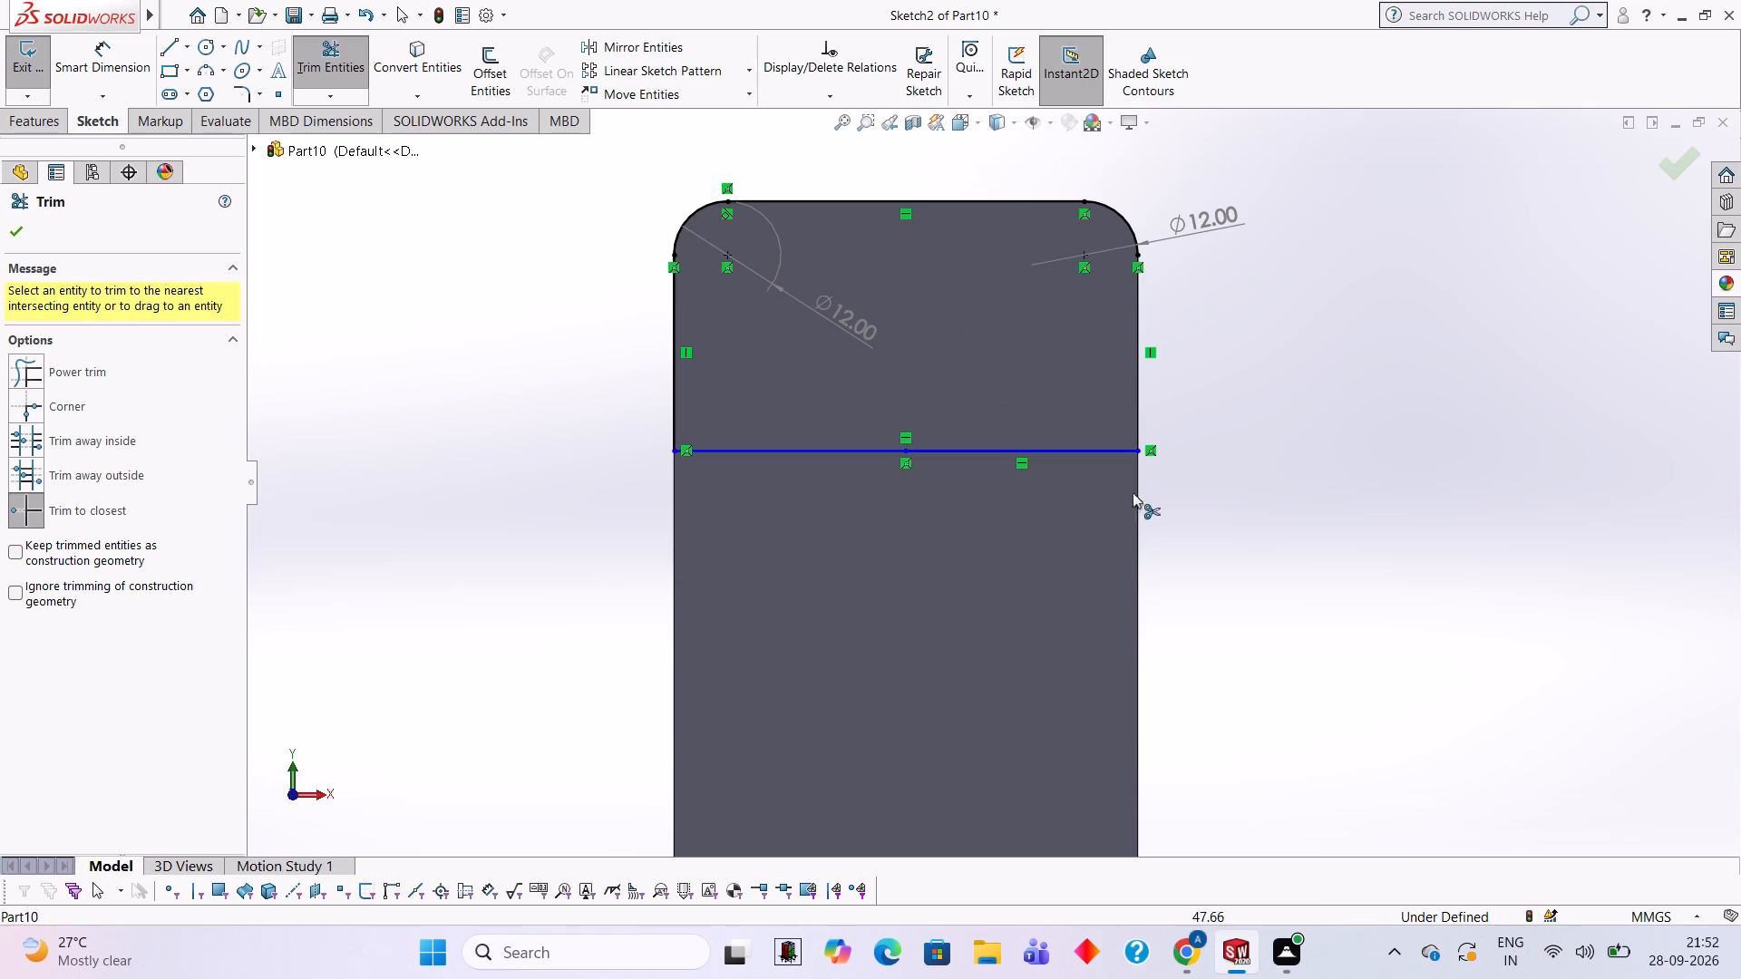
# Sketch a 22 mm vertical line along the right side edge from the lower horizontal line up to the corner arc.
pyautogui.moveTo(1337, 334); pyautogui.dragTo(1269, 345, button='middle')
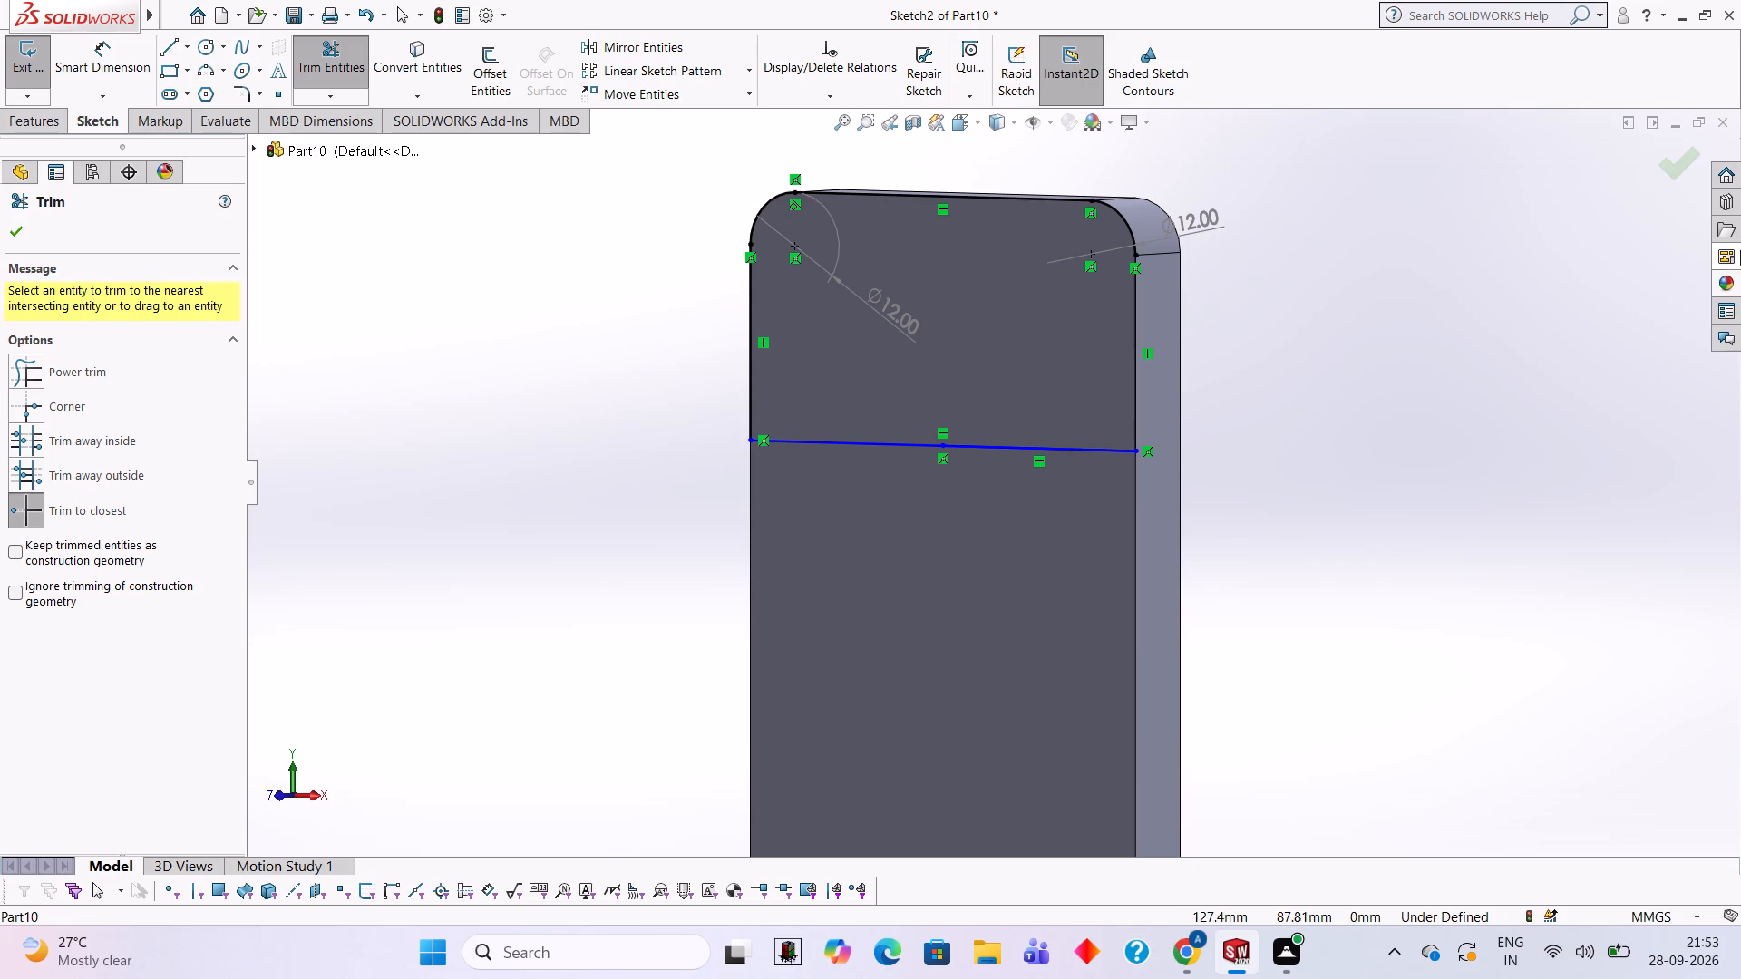
pyautogui.moveTo(1300, 351); pyautogui.dragTo(1359, 386, button='middle')
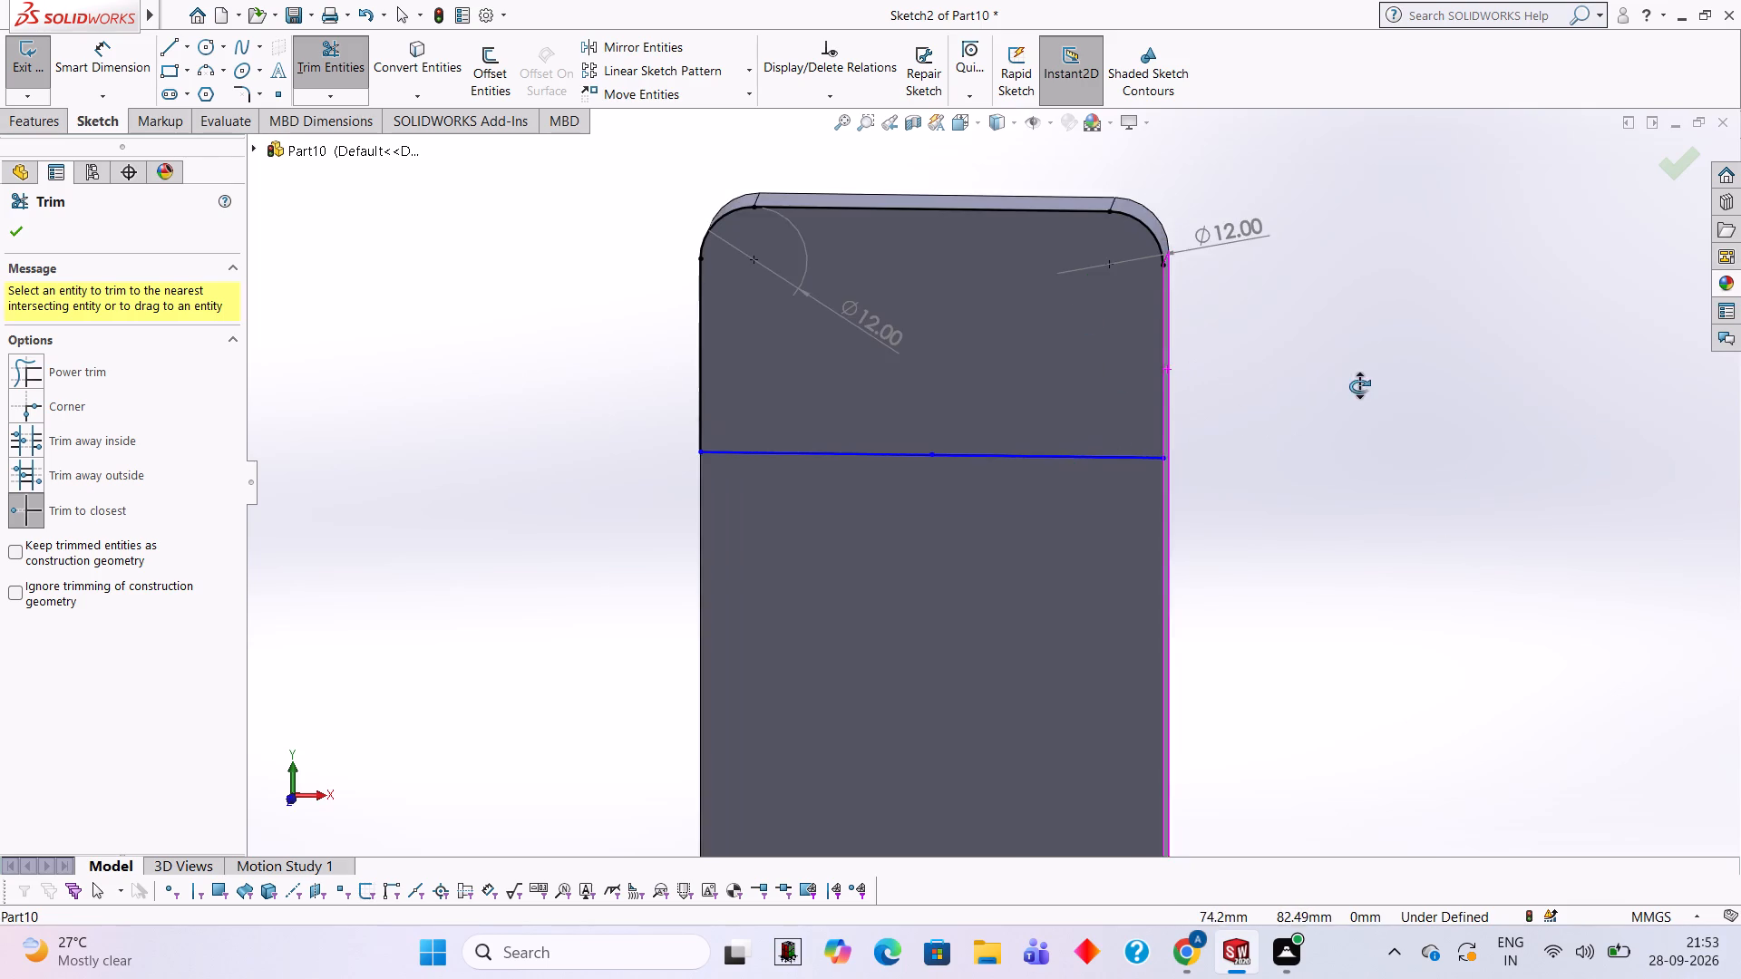
pyautogui.moveTo(1359, 386); pyautogui.dragTo(1347, 380, button='middle')
pyautogui.scroll(-2, 1201, 352)
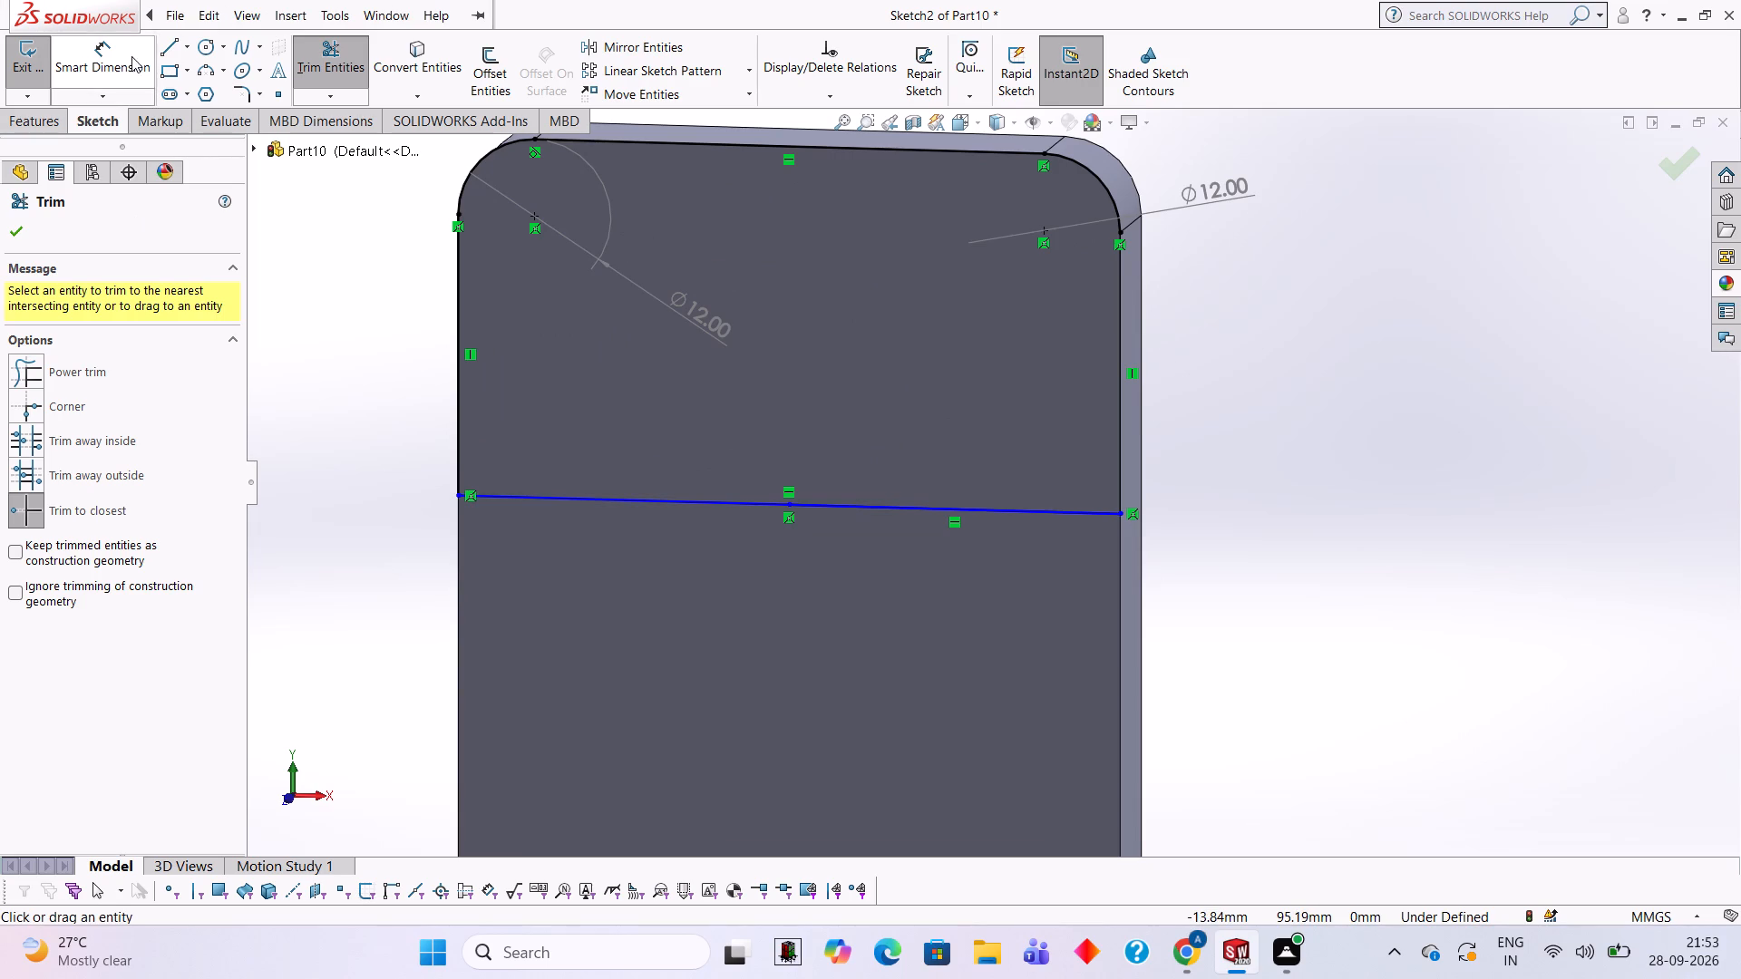
pyautogui.click(165, 54)
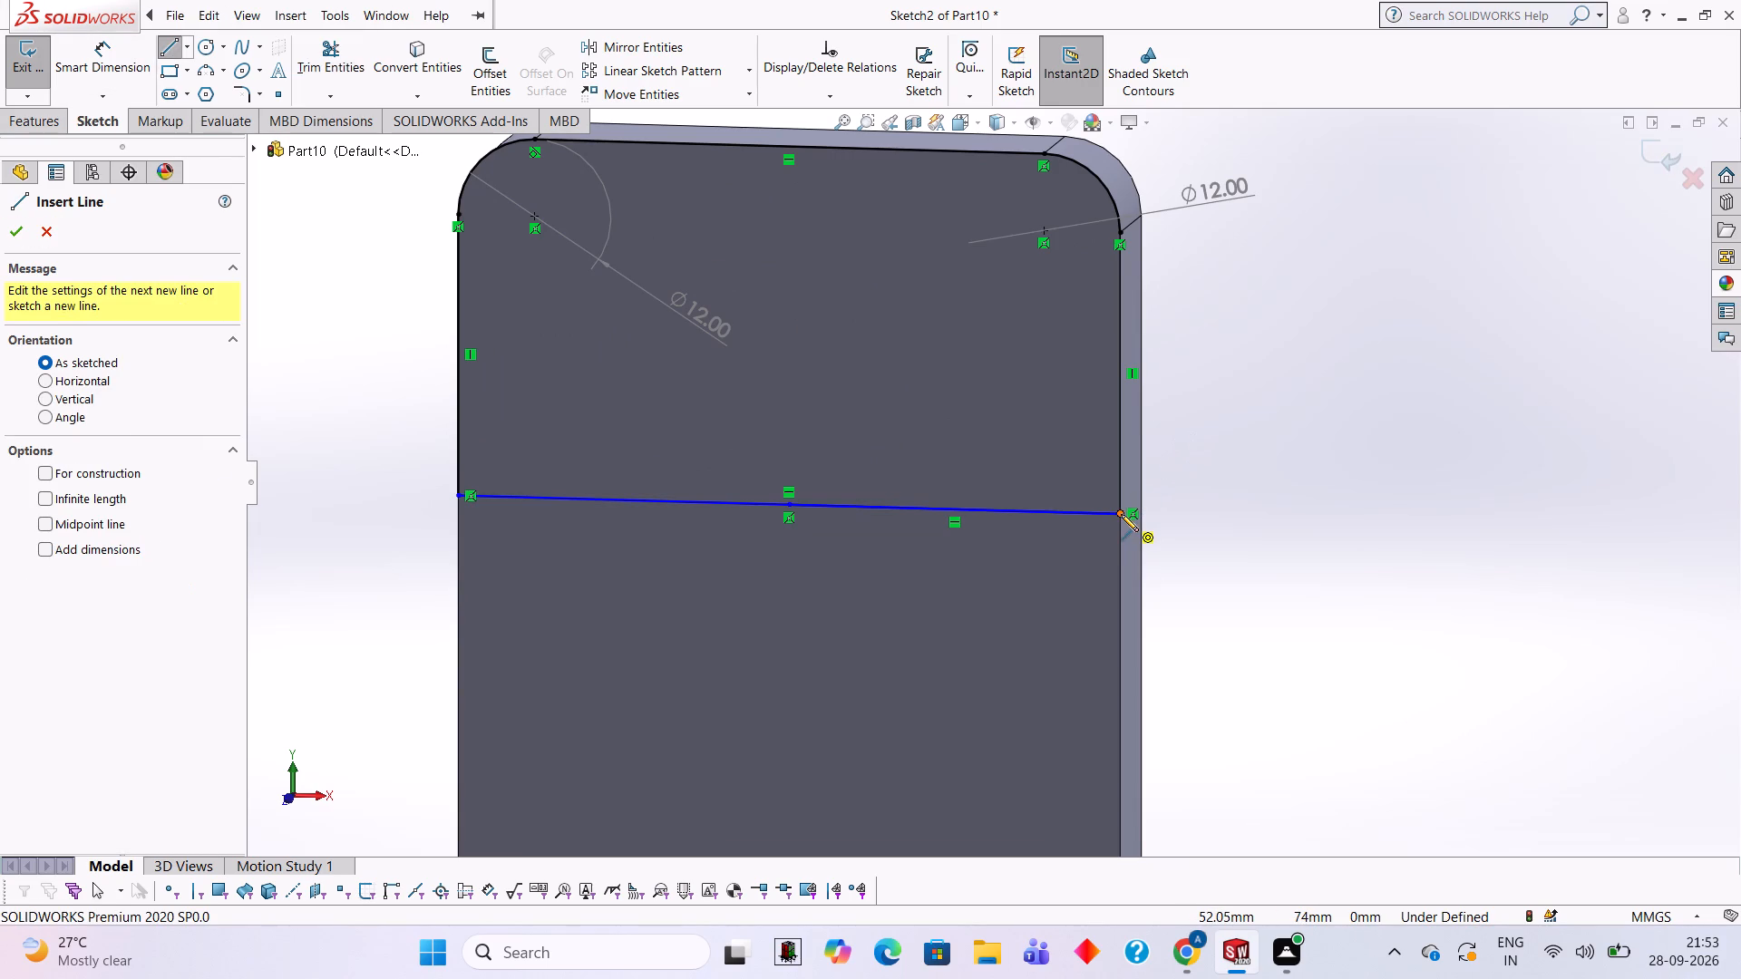
pyautogui.click(1121, 514)
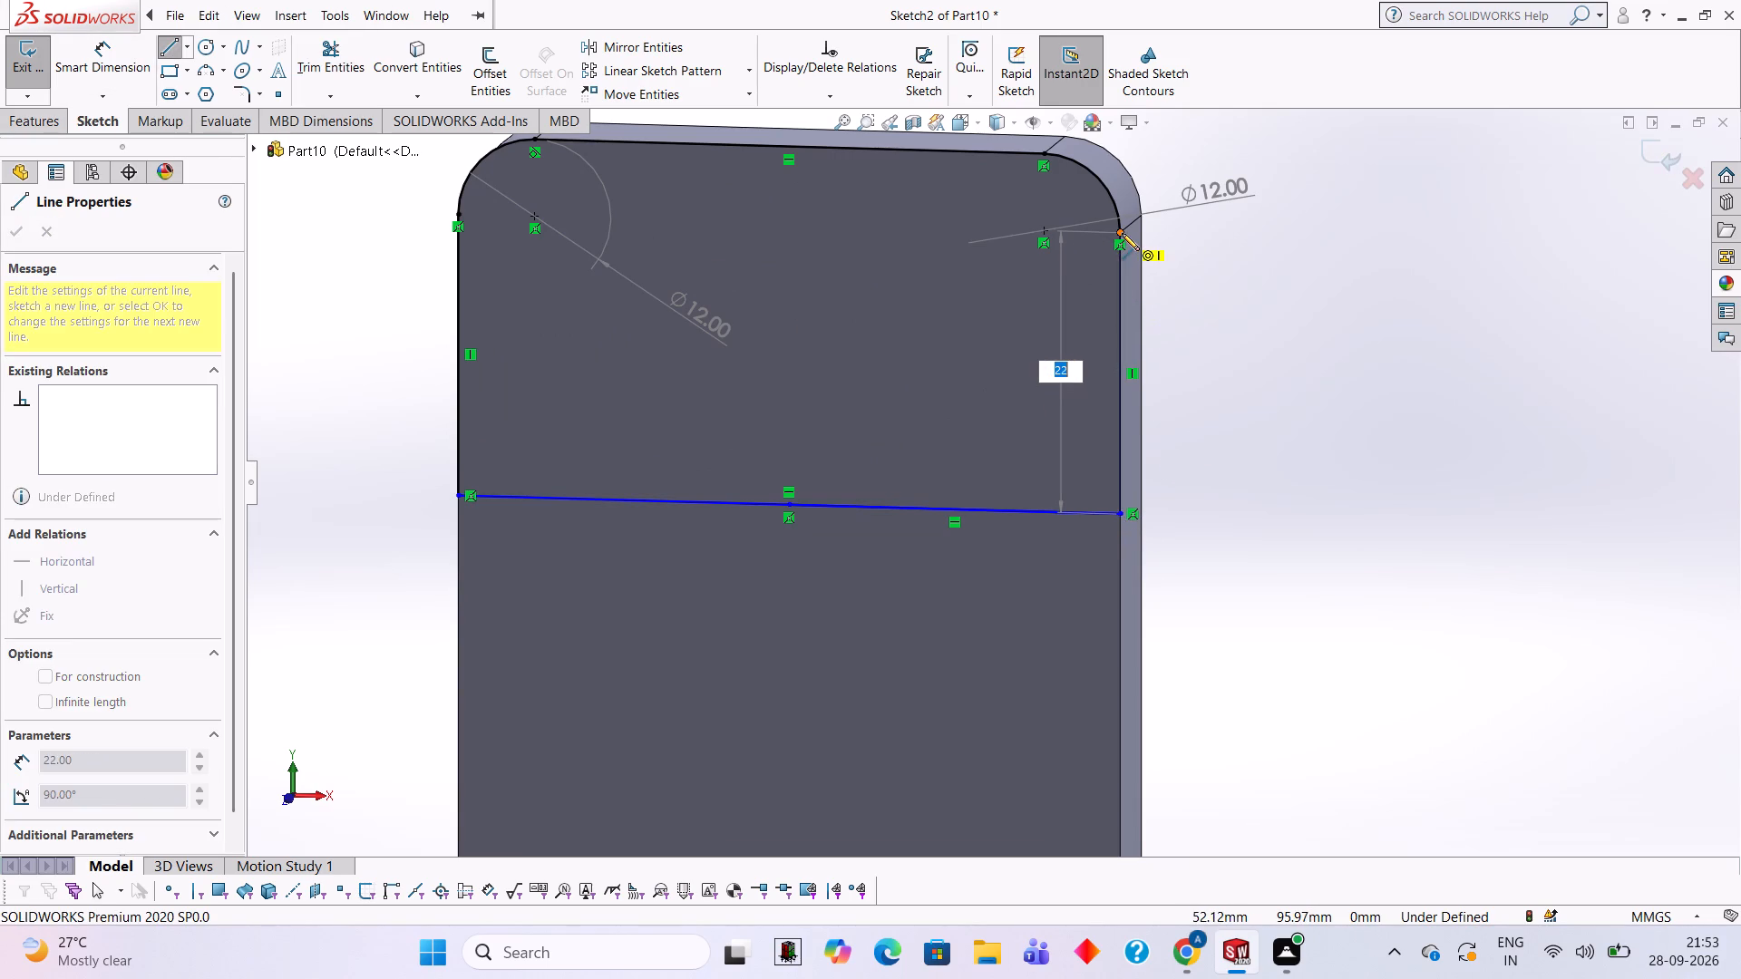
pyautogui.click(1122, 233)
pyautogui.moveTo(1240, 393); pyautogui.dragTo(1289, 416, button='middle')
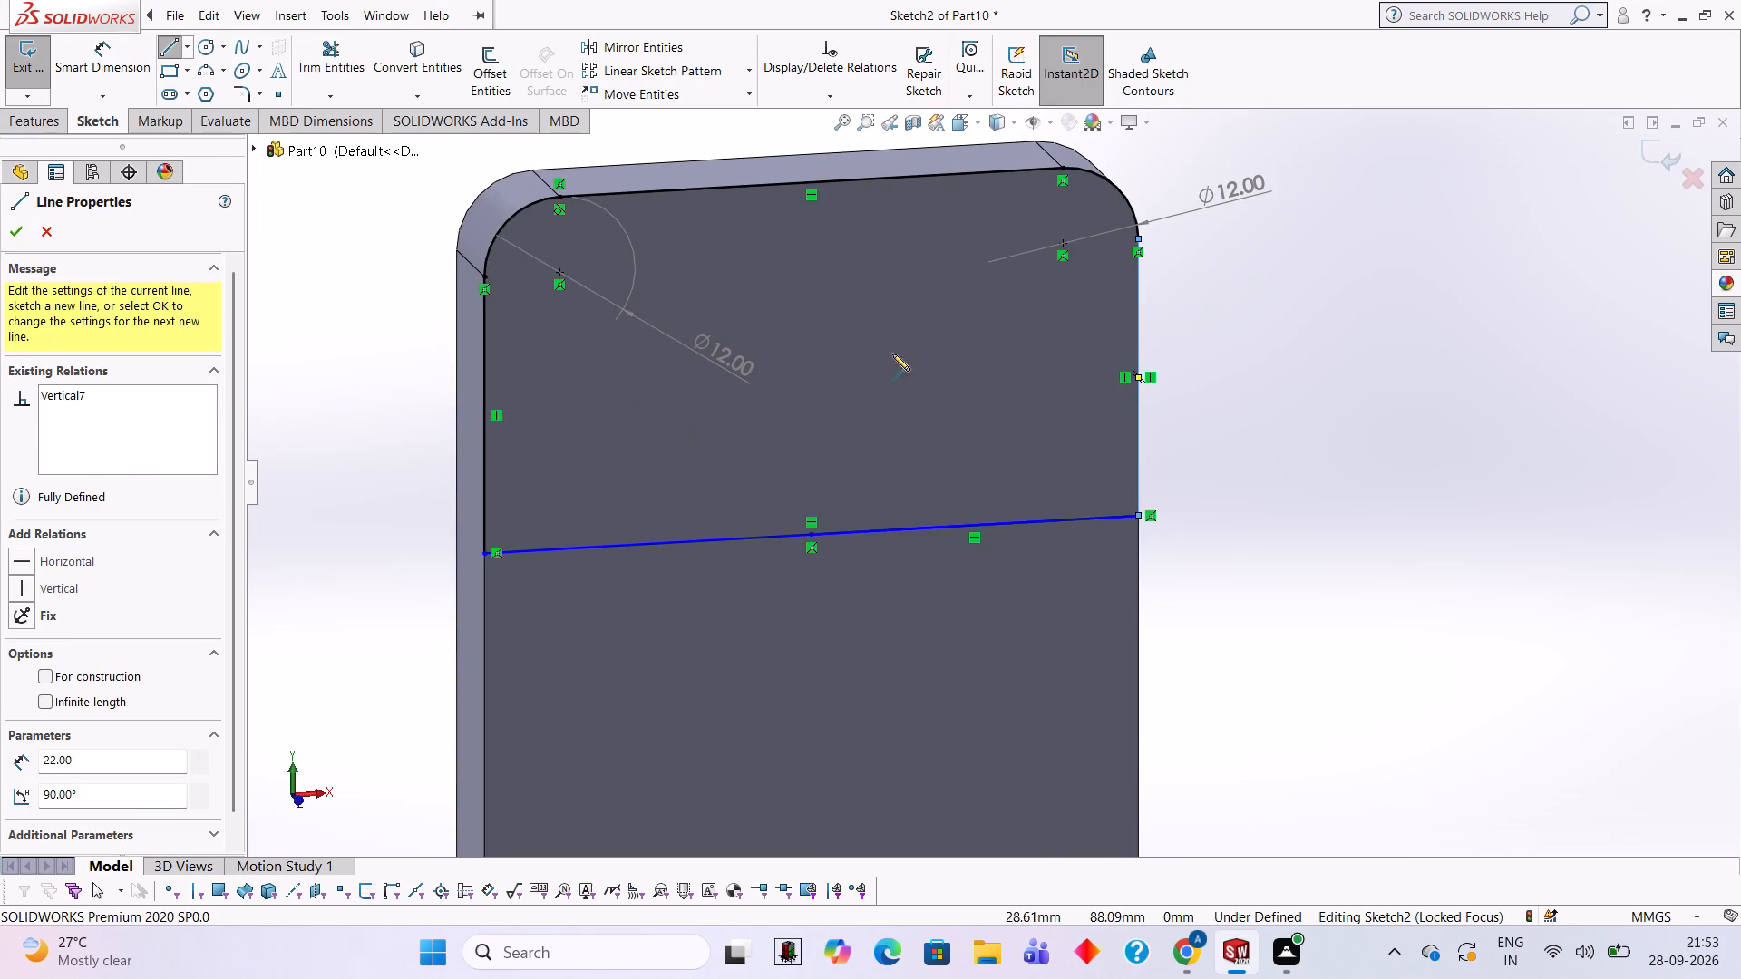
pyautogui.press('Escape')
# Extrude the closed upper-section region 12 mm outward from the plate's front face, merged with the body.
pyautogui.moveTo(1320, 373); pyautogui.dragTo(1235, 366, button='middle')
pyautogui.click(57, 133)
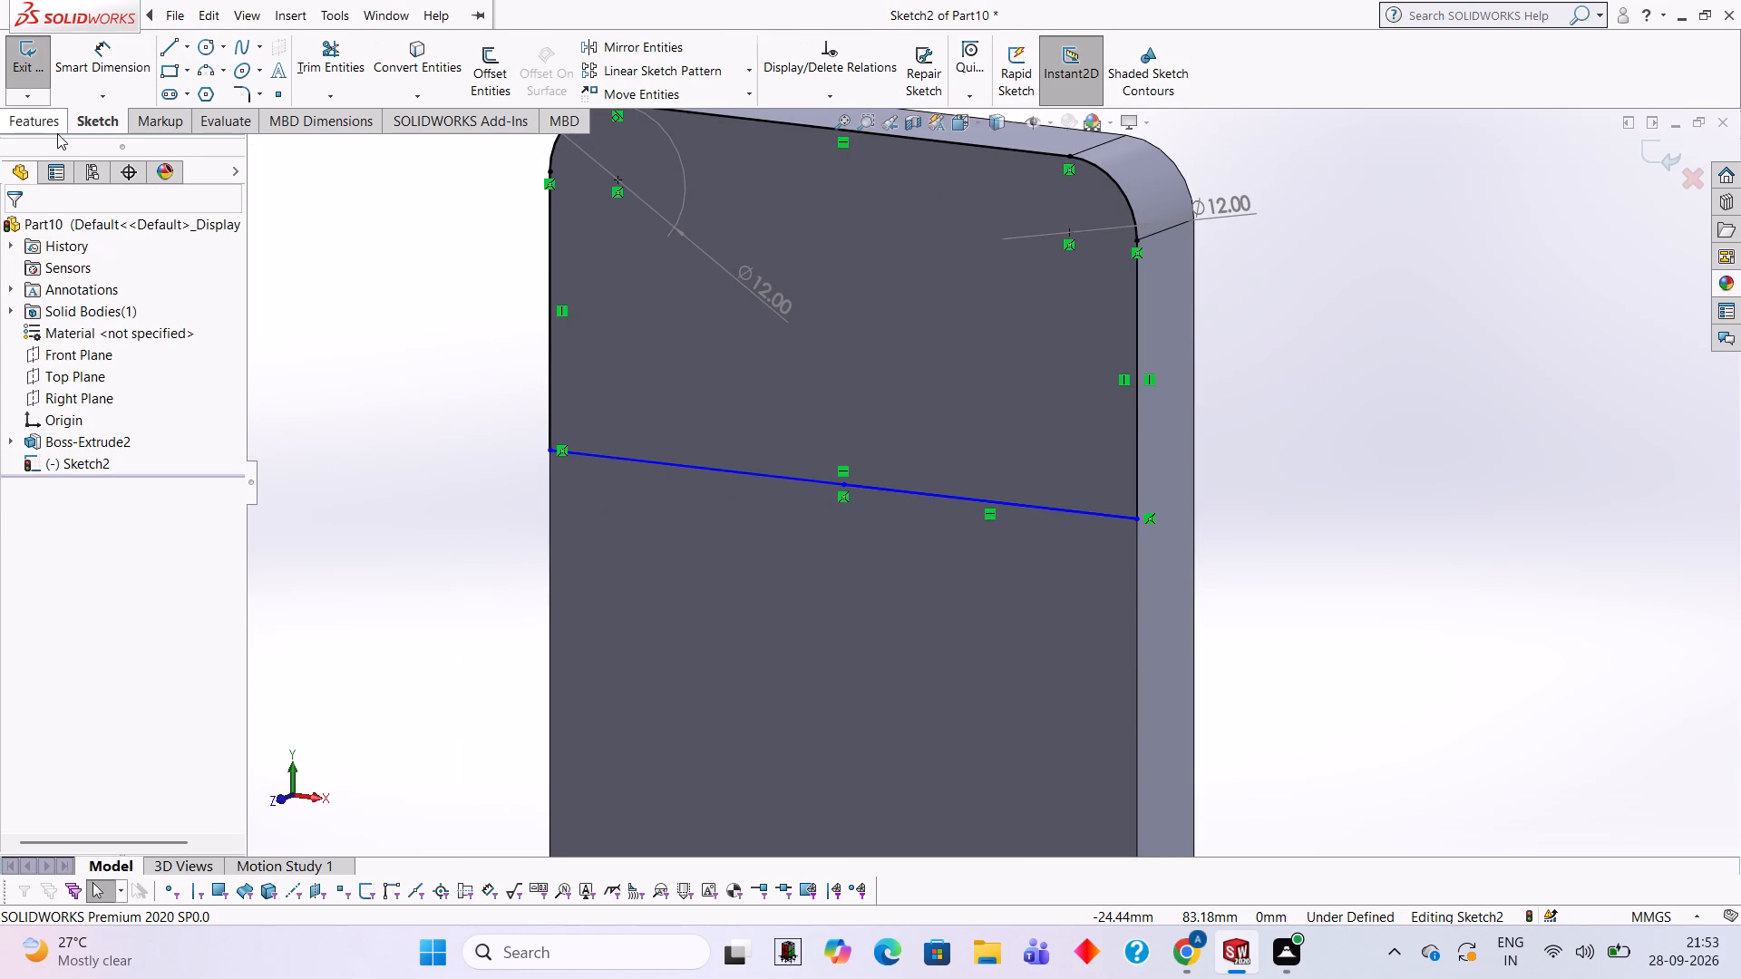
pyautogui.click(57, 97)
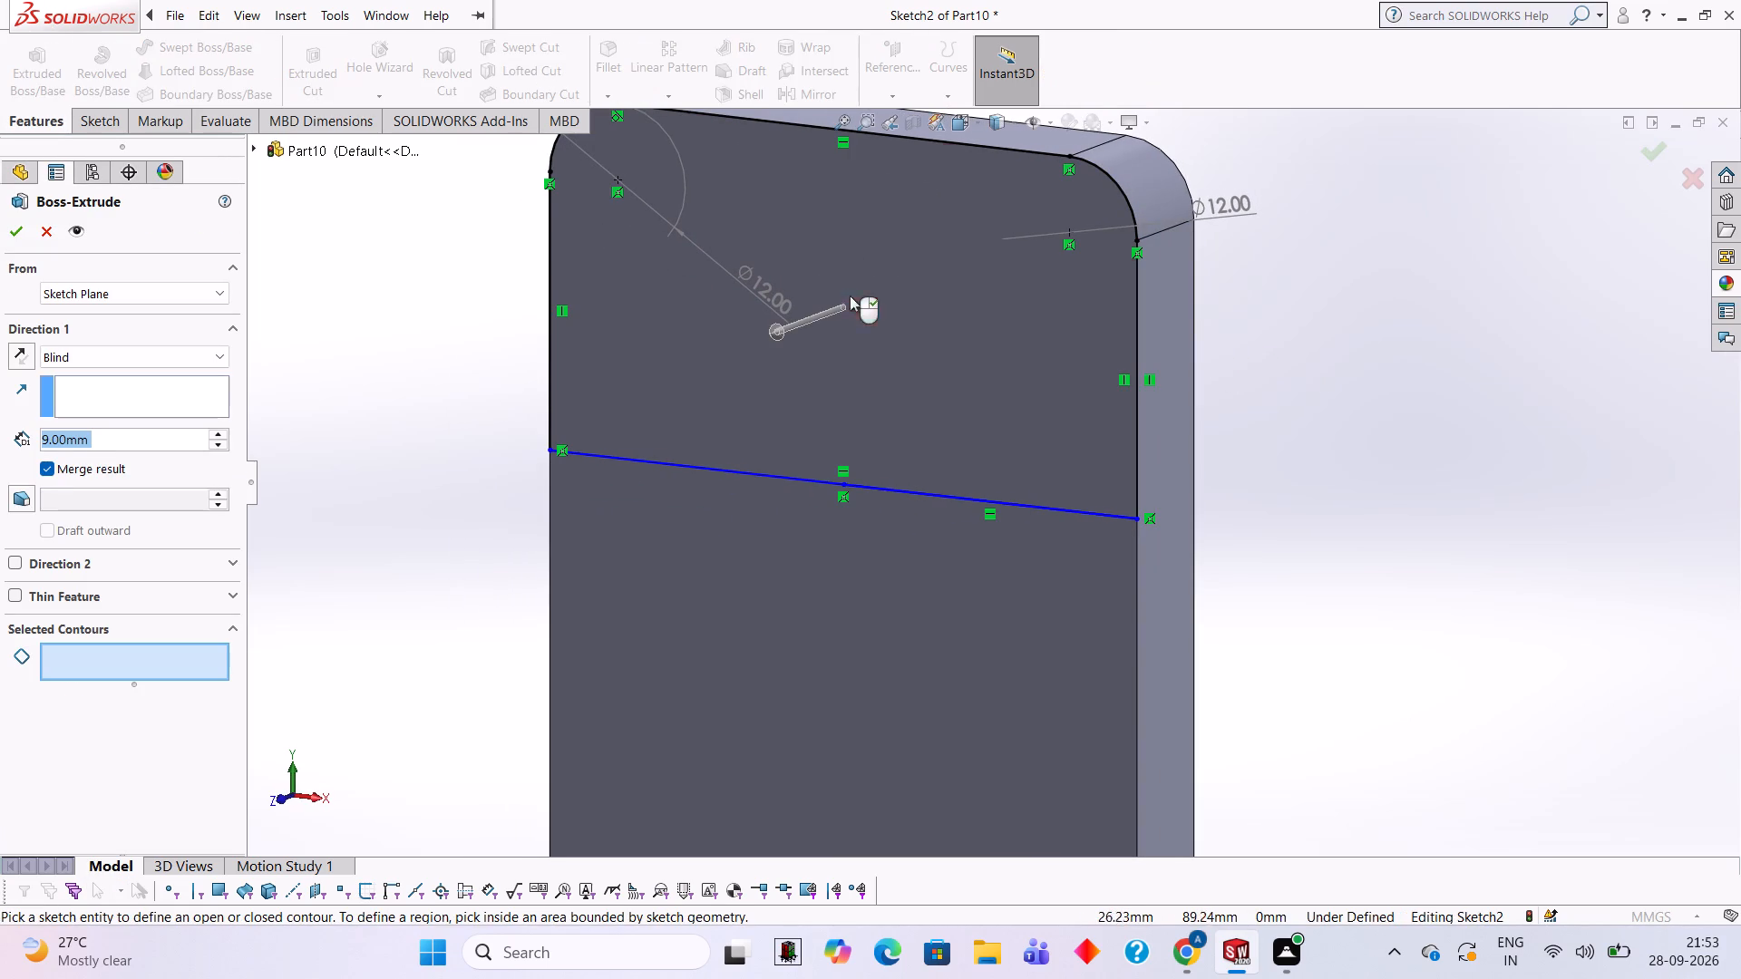
pyautogui.click(857, 289)
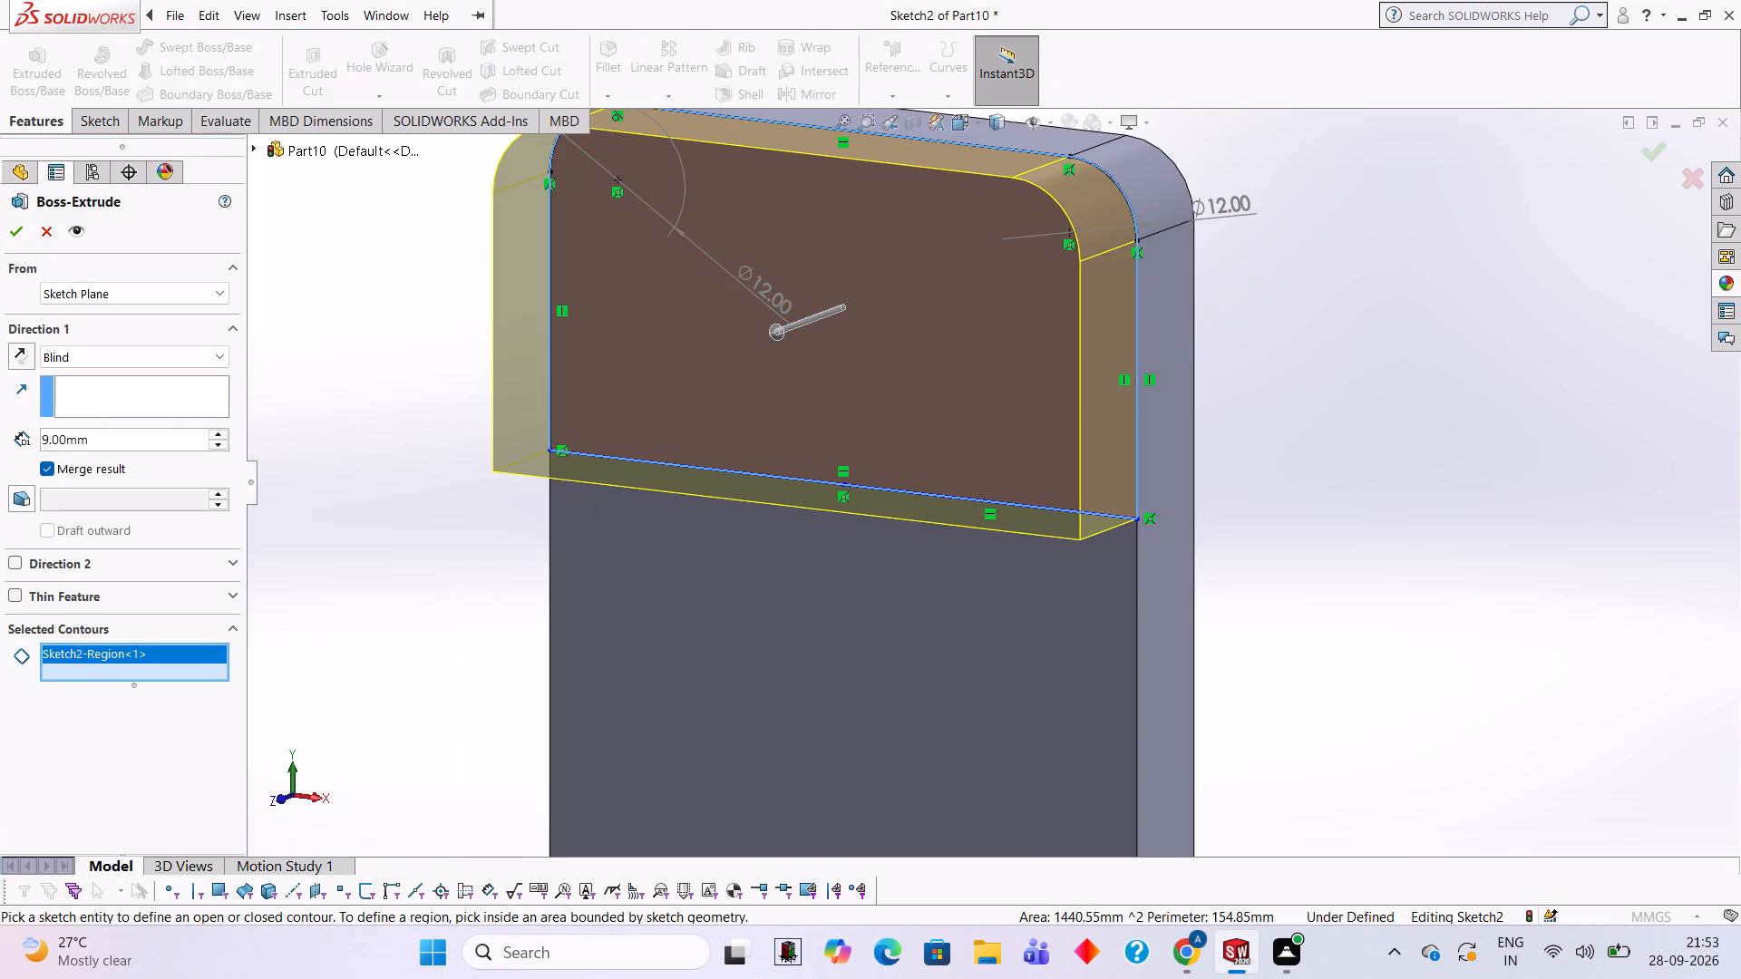
pyautogui.click(164, 442)
pyautogui.press('BackSpace')
pyautogui.press('BackSpace')
pyautogui.press('BackSpace')
pyautogui.press('BackSpace')
pyautogui.press('BackSpace')
pyautogui.press('BackSpace')
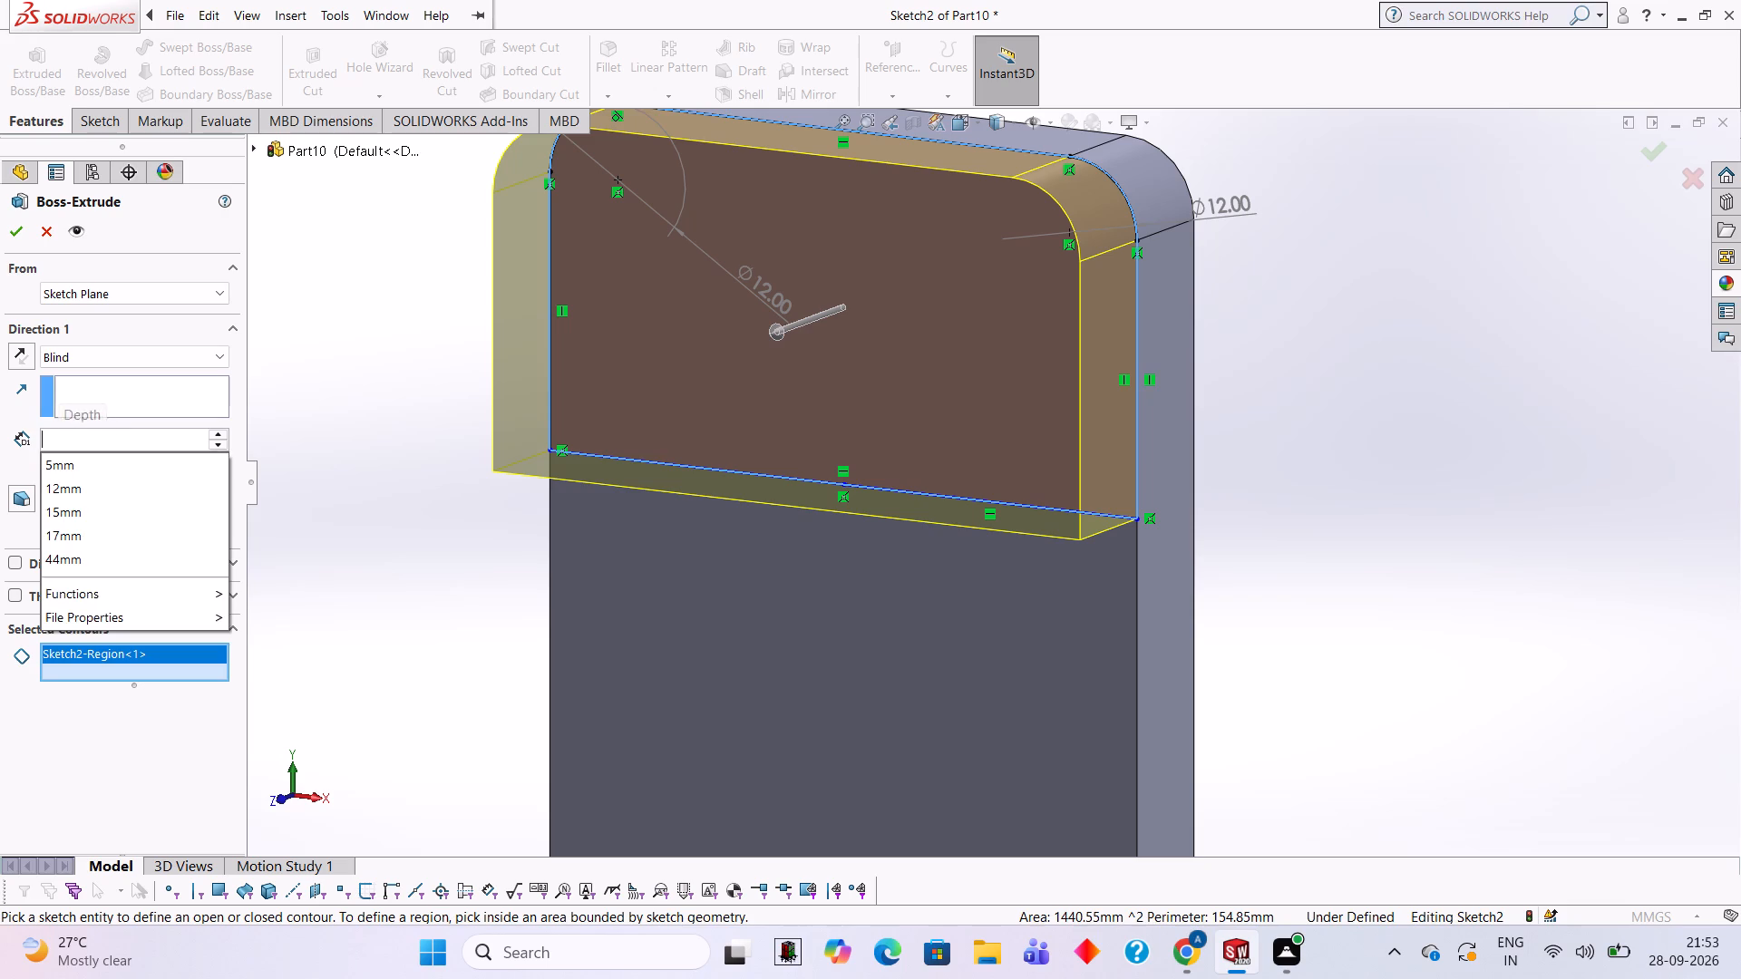
pyautogui.write('12')
pyautogui.press('Return')
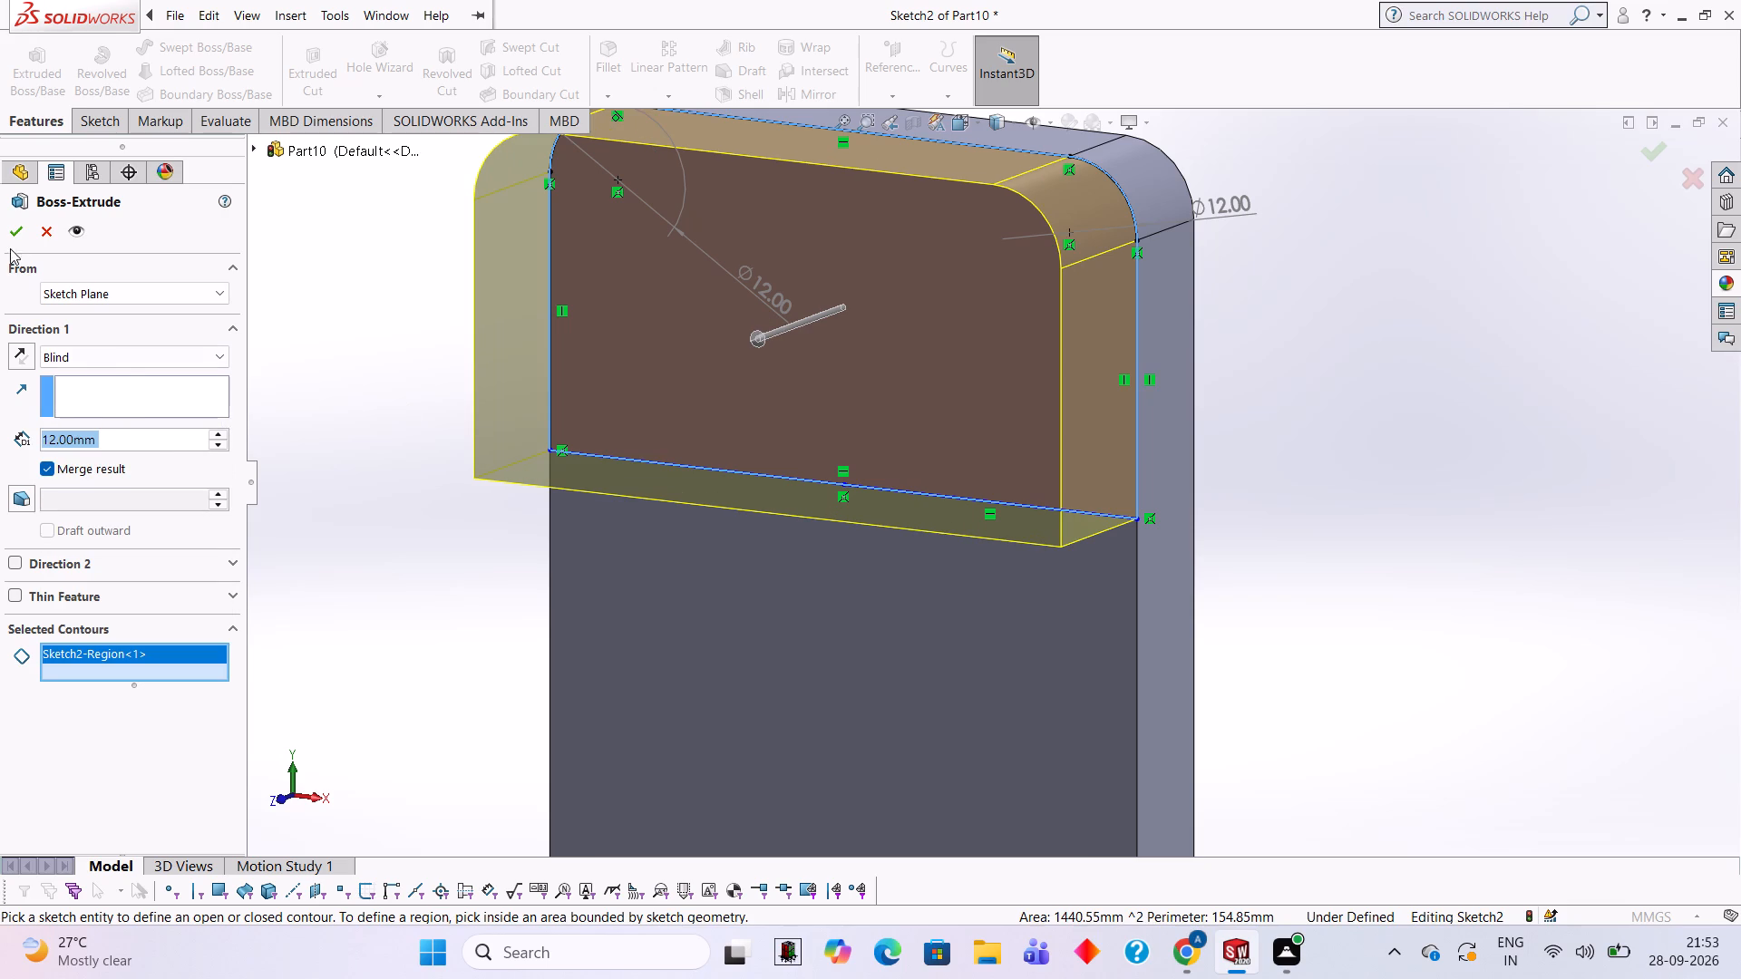
pyautogui.click(2, 234)
pyautogui.click(11, 239)
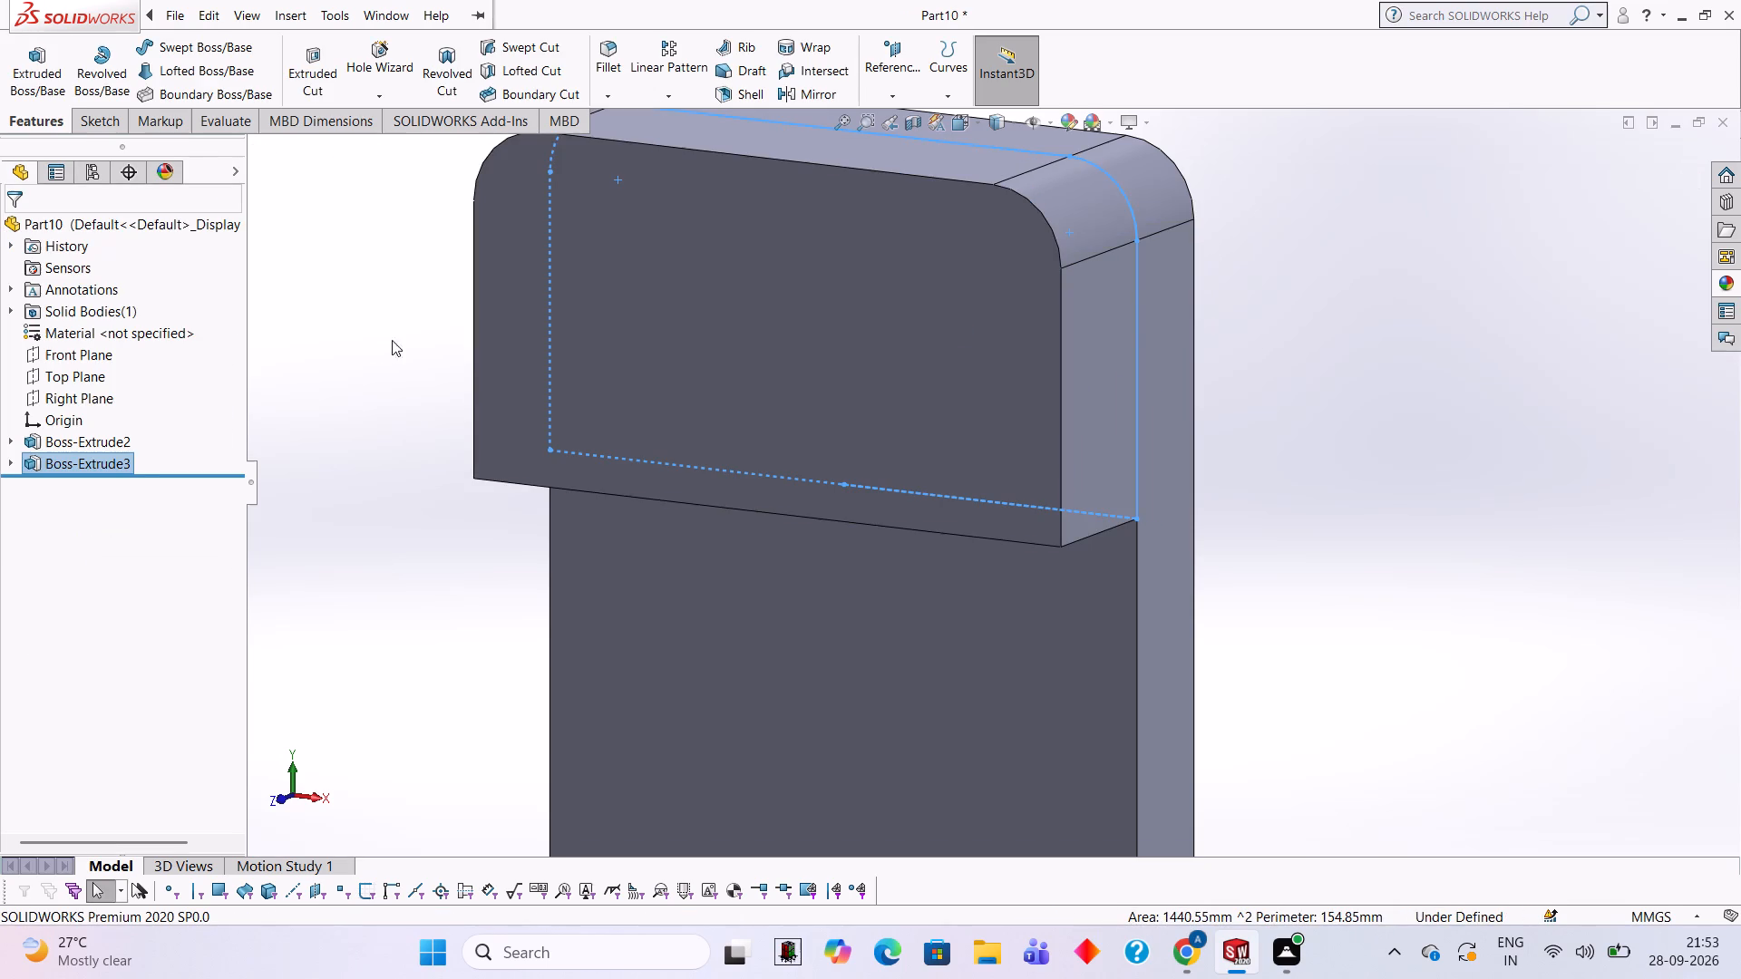
# Start a new sketch on the front face of the raised upper block, viewed face-on.
pyautogui.click(1433, 276)
pyautogui.moveTo(1425, 269); pyautogui.dragTo(1417, 260, button='middle')
pyautogui.scroll(5, 1423, 269)
pyautogui.moveTo(1221, 474); pyautogui.dragTo(1252, 332, button='middle')
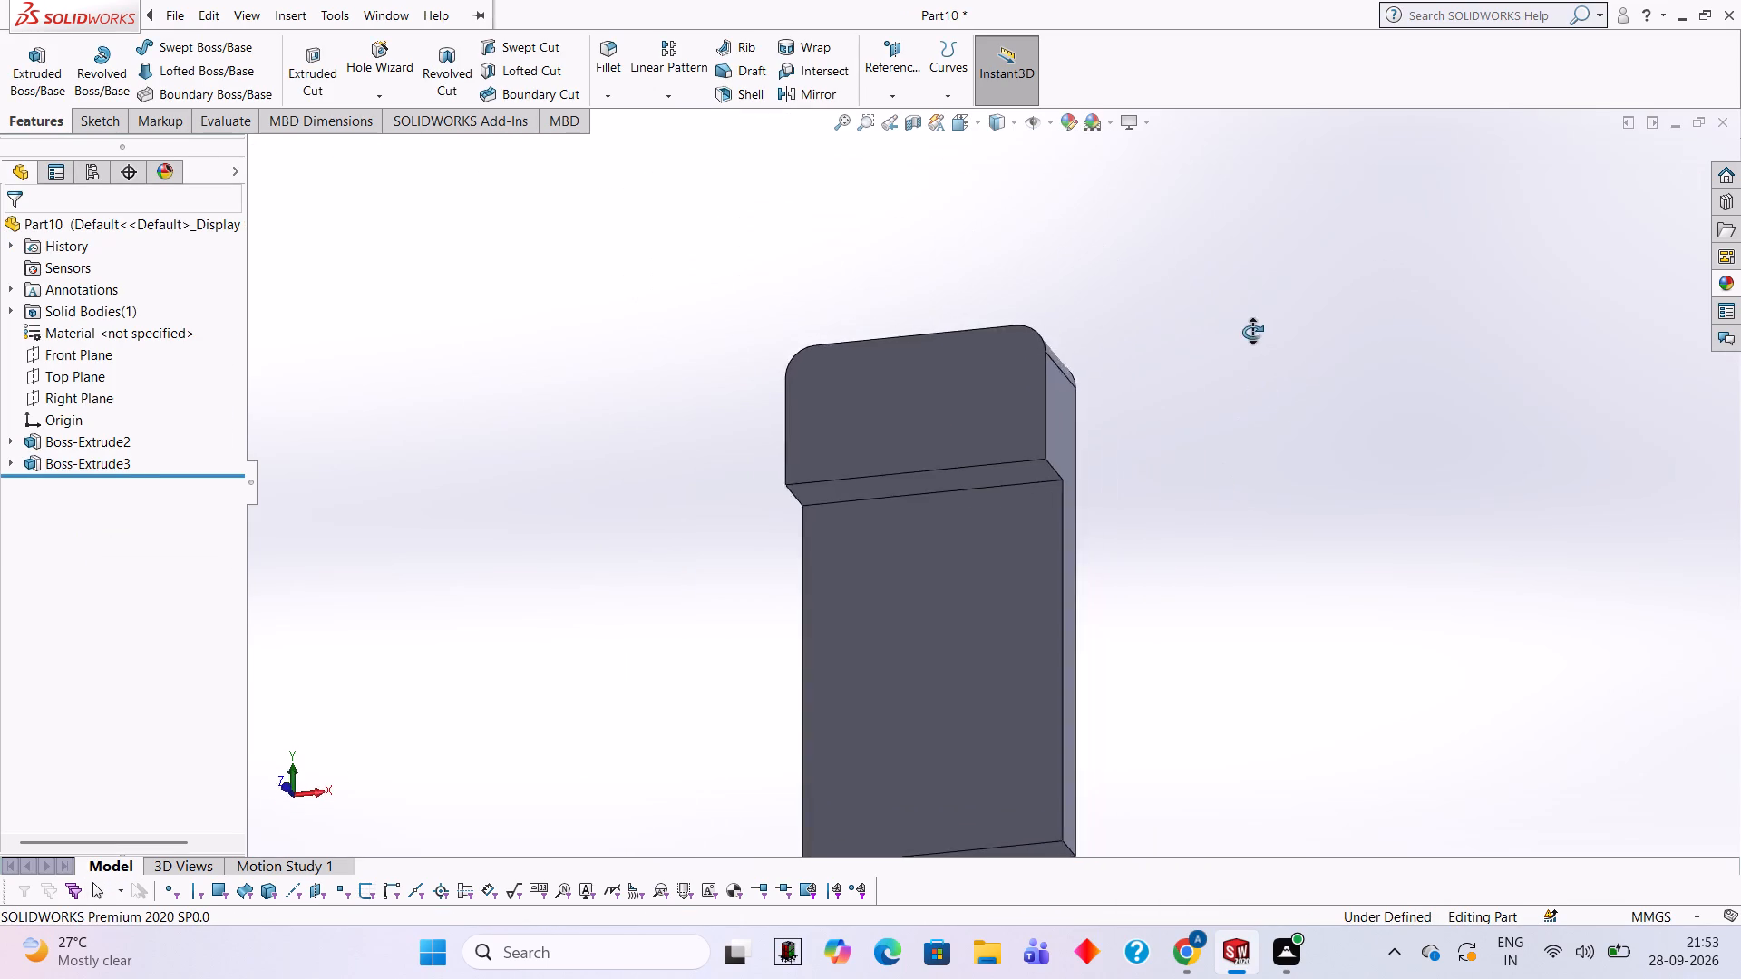
pyautogui.moveTo(1252, 332); pyautogui.dragTo(1273, 448, button='middle')
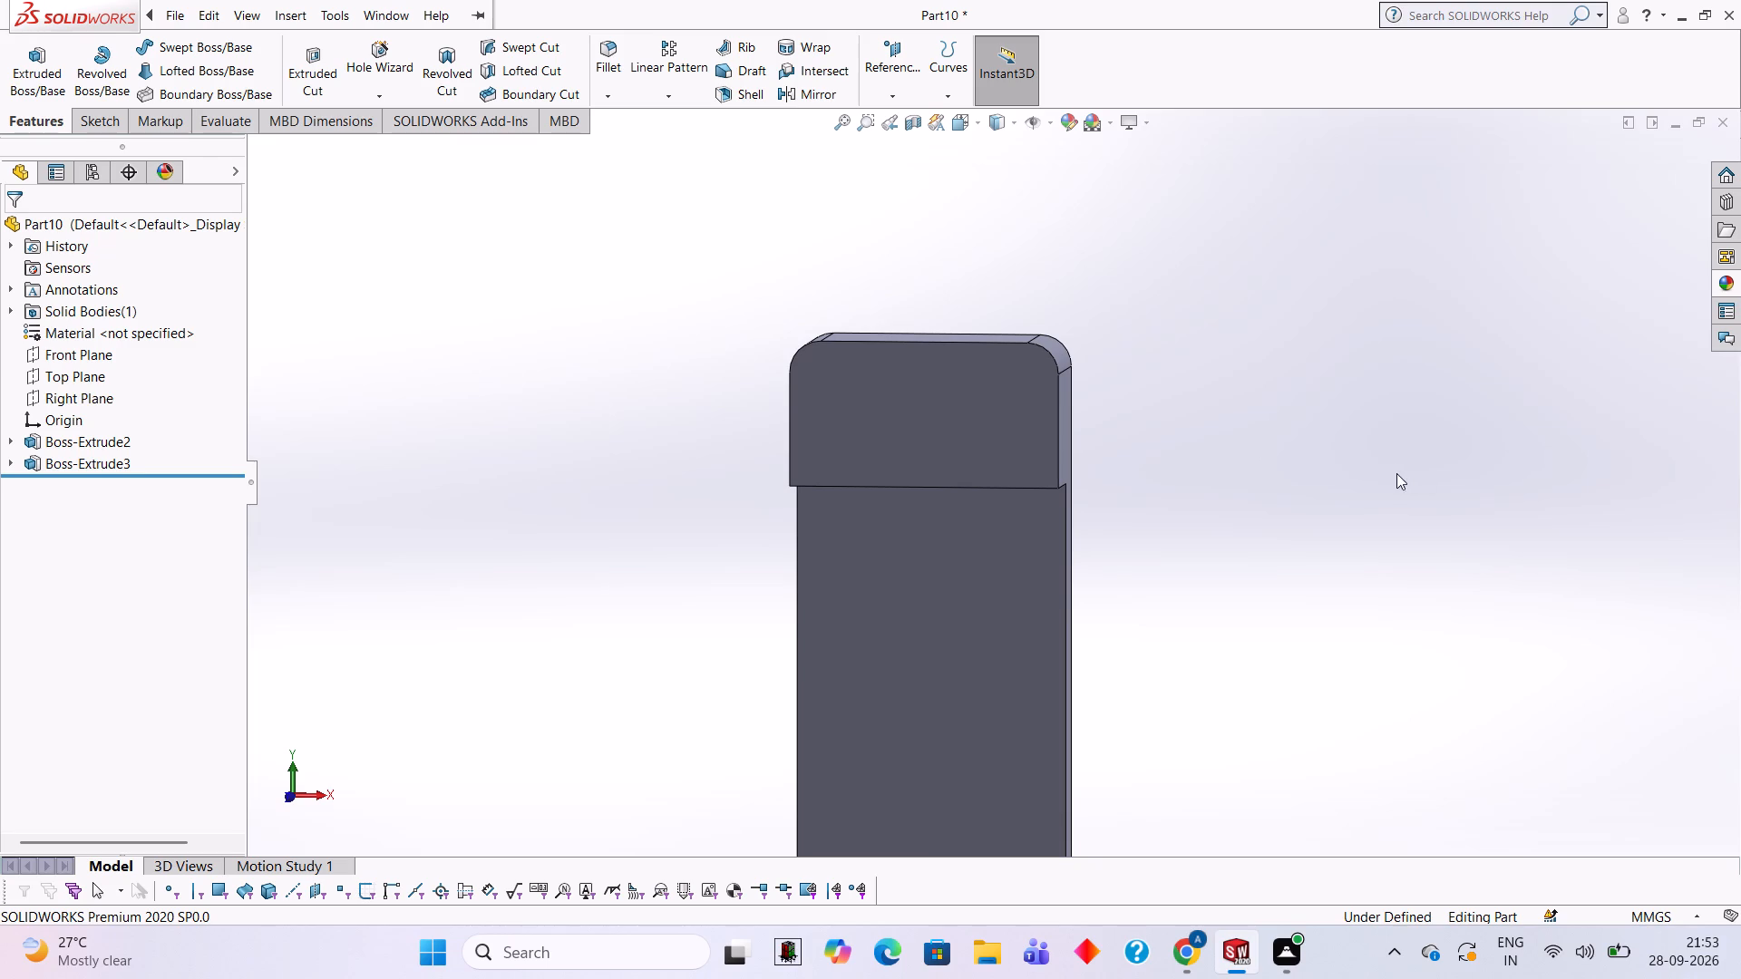
pyautogui.click(1015, 419)
pyautogui.click(1108, 367)
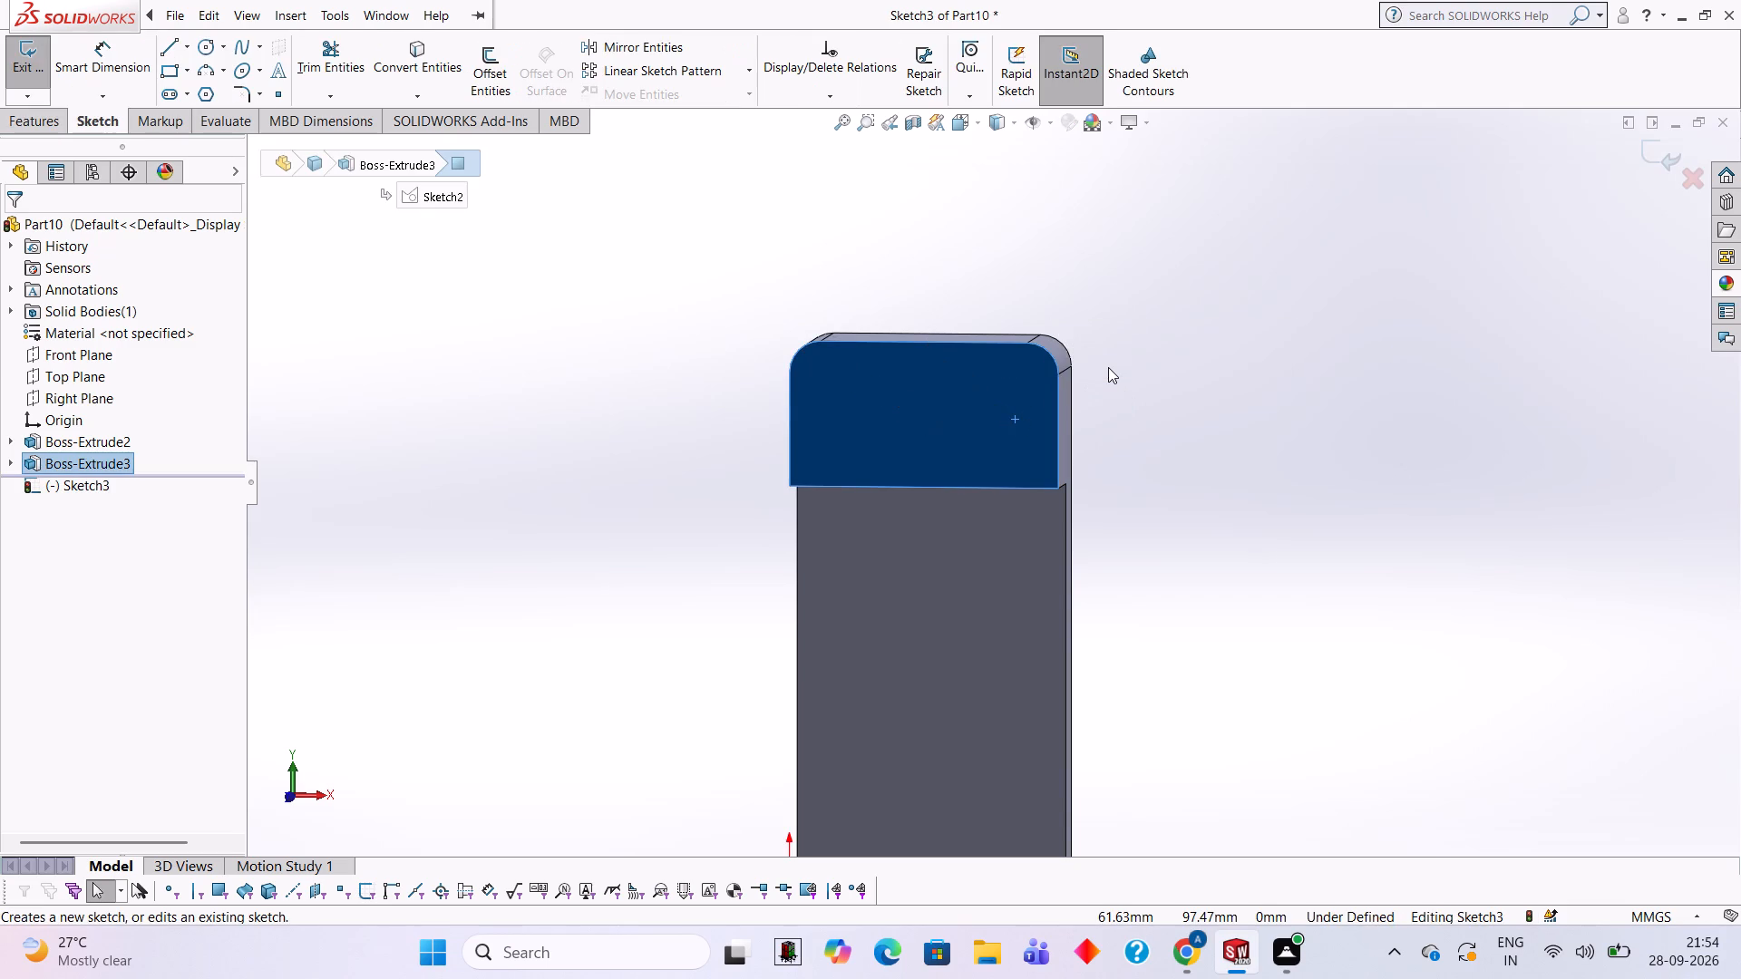
pyautogui.hotkey('ctrl', '8')
pyautogui.scroll(-3, 1172, 238)
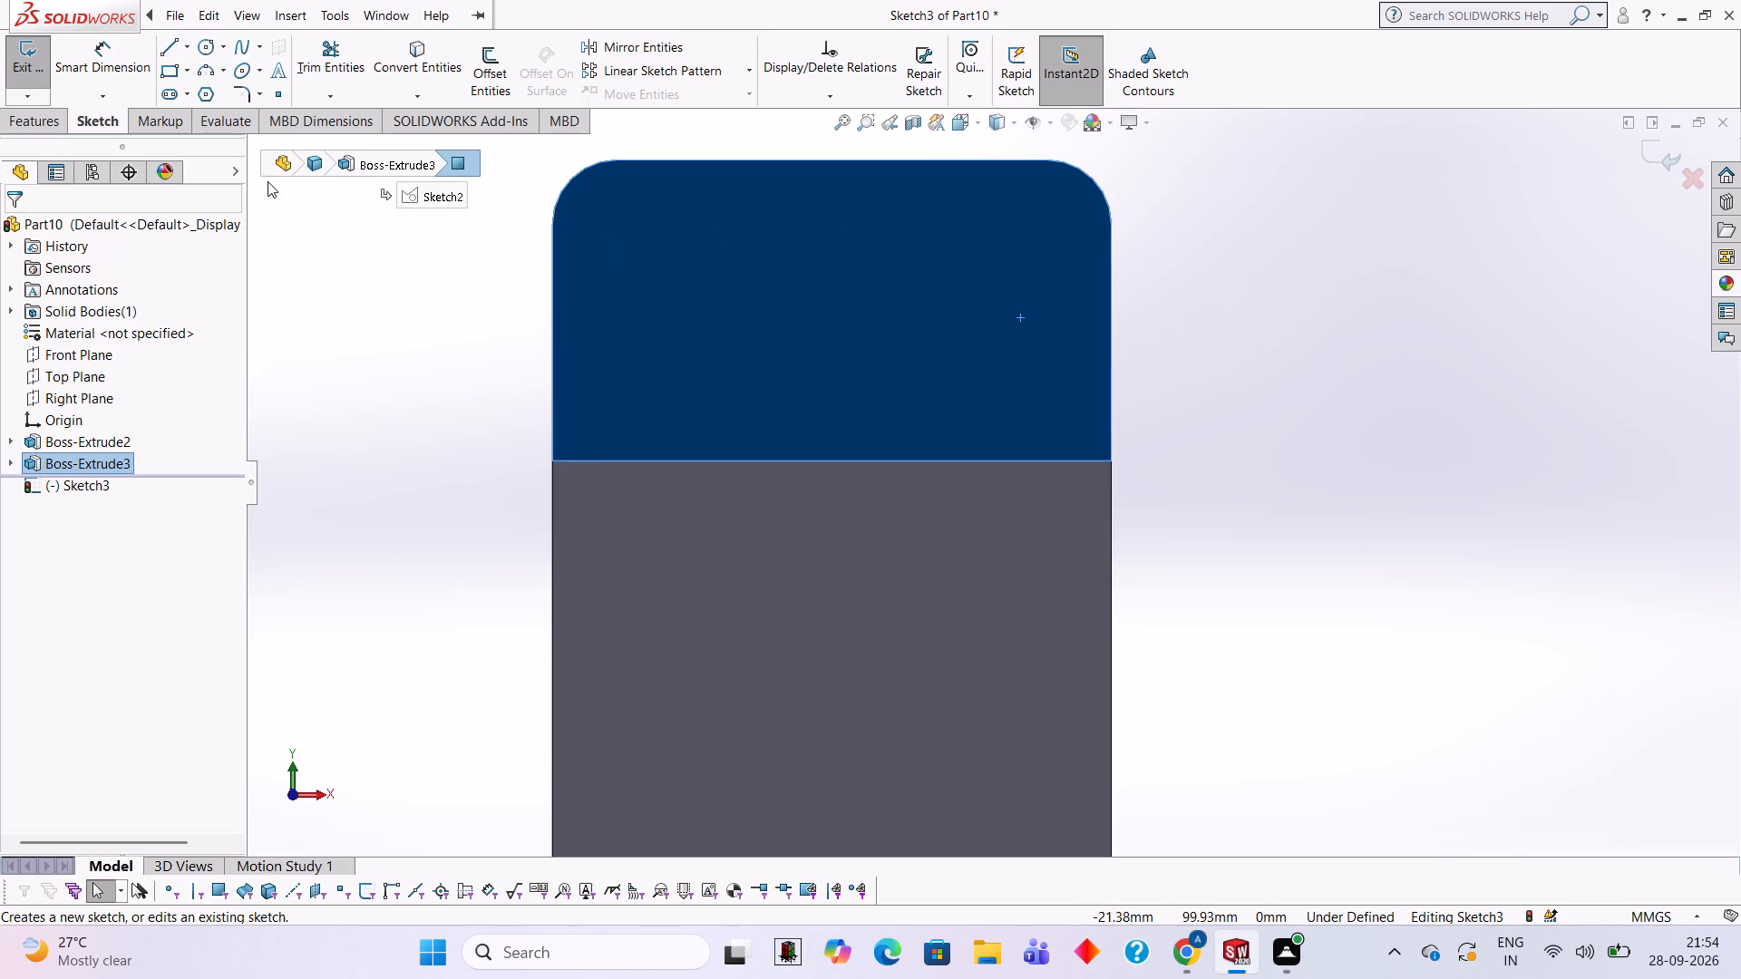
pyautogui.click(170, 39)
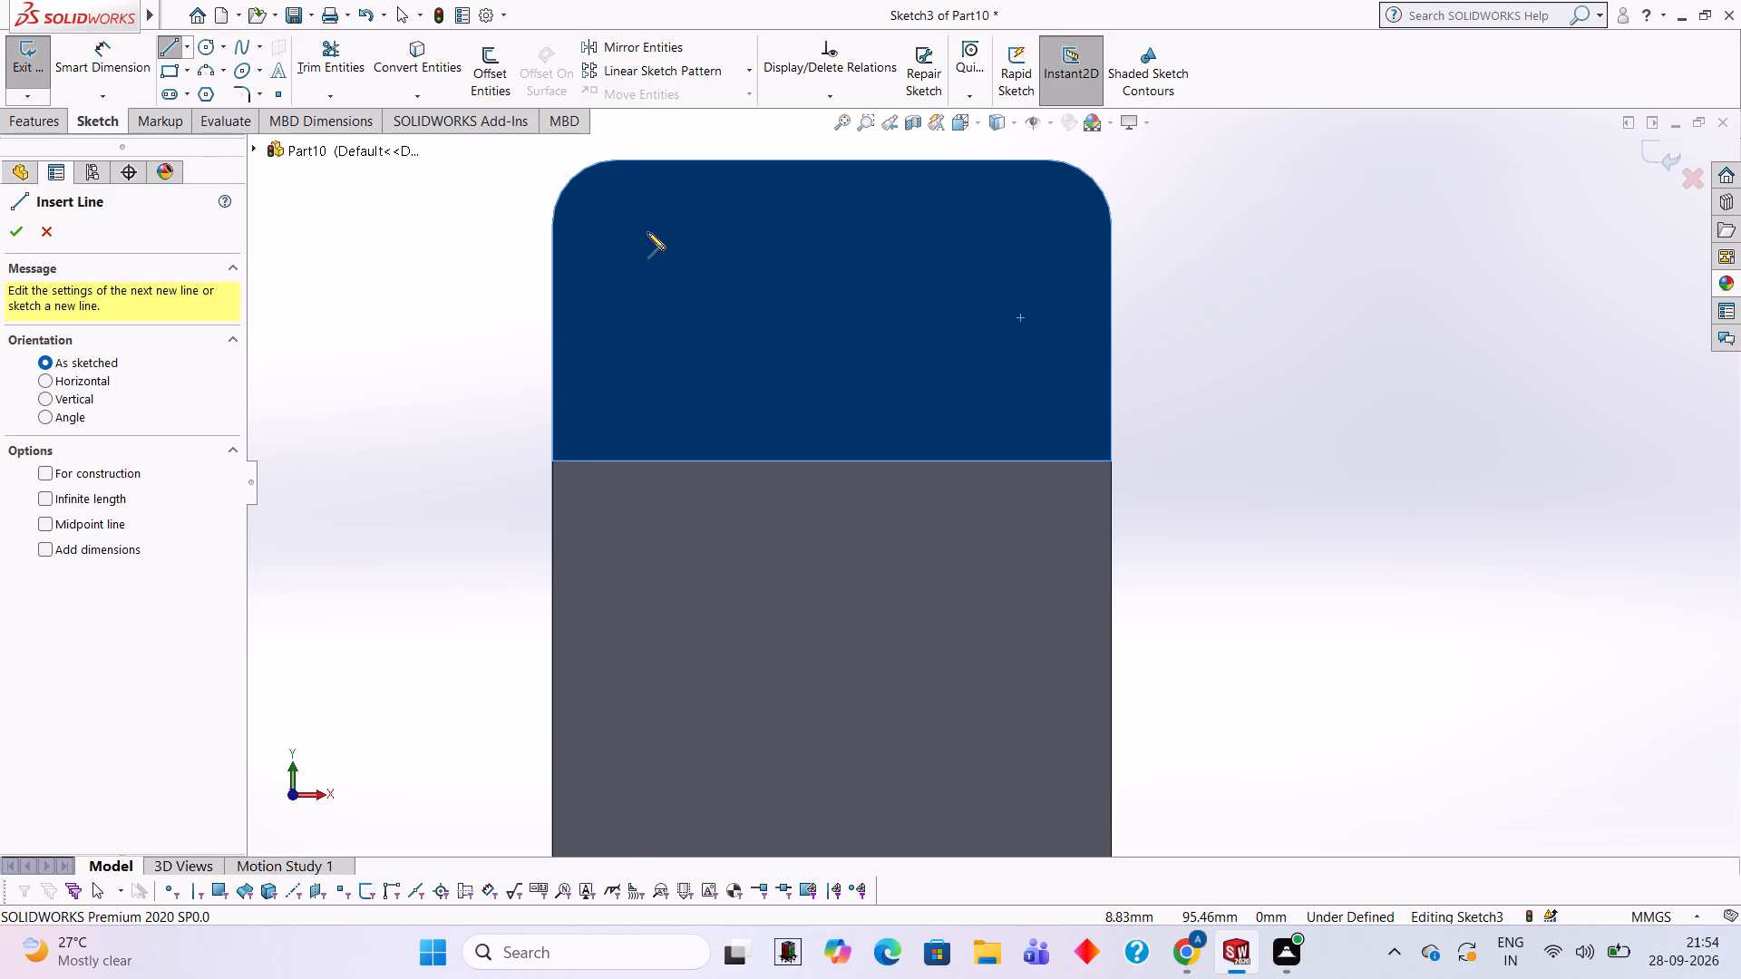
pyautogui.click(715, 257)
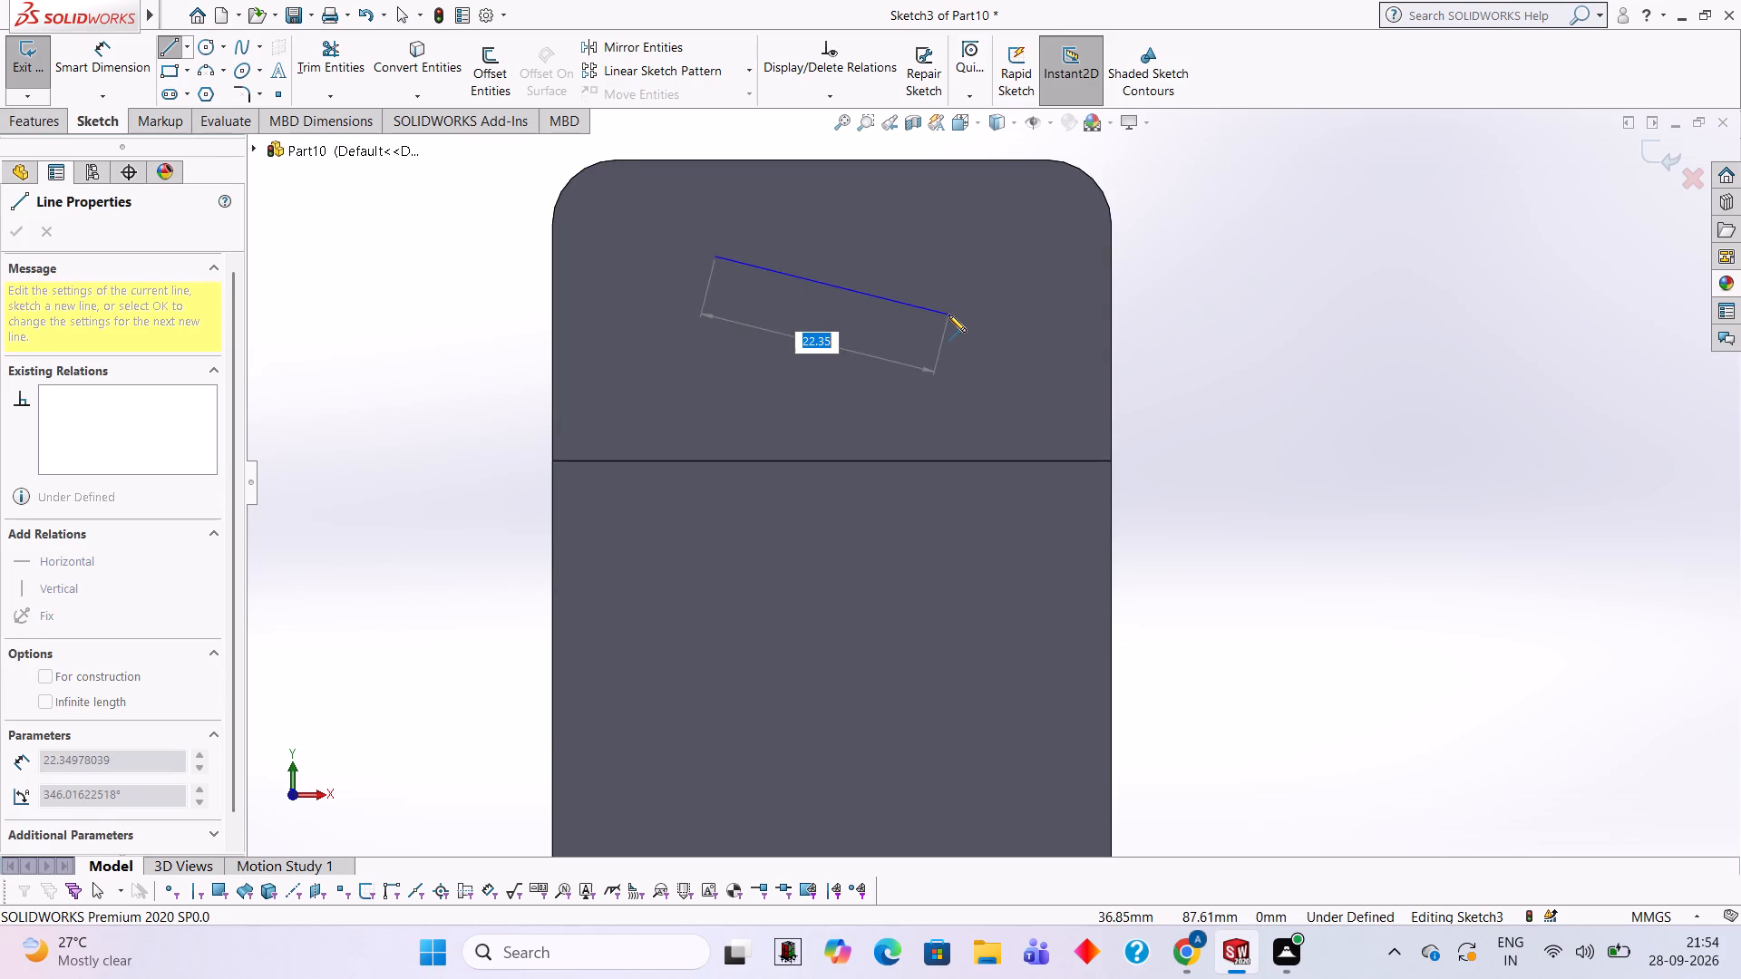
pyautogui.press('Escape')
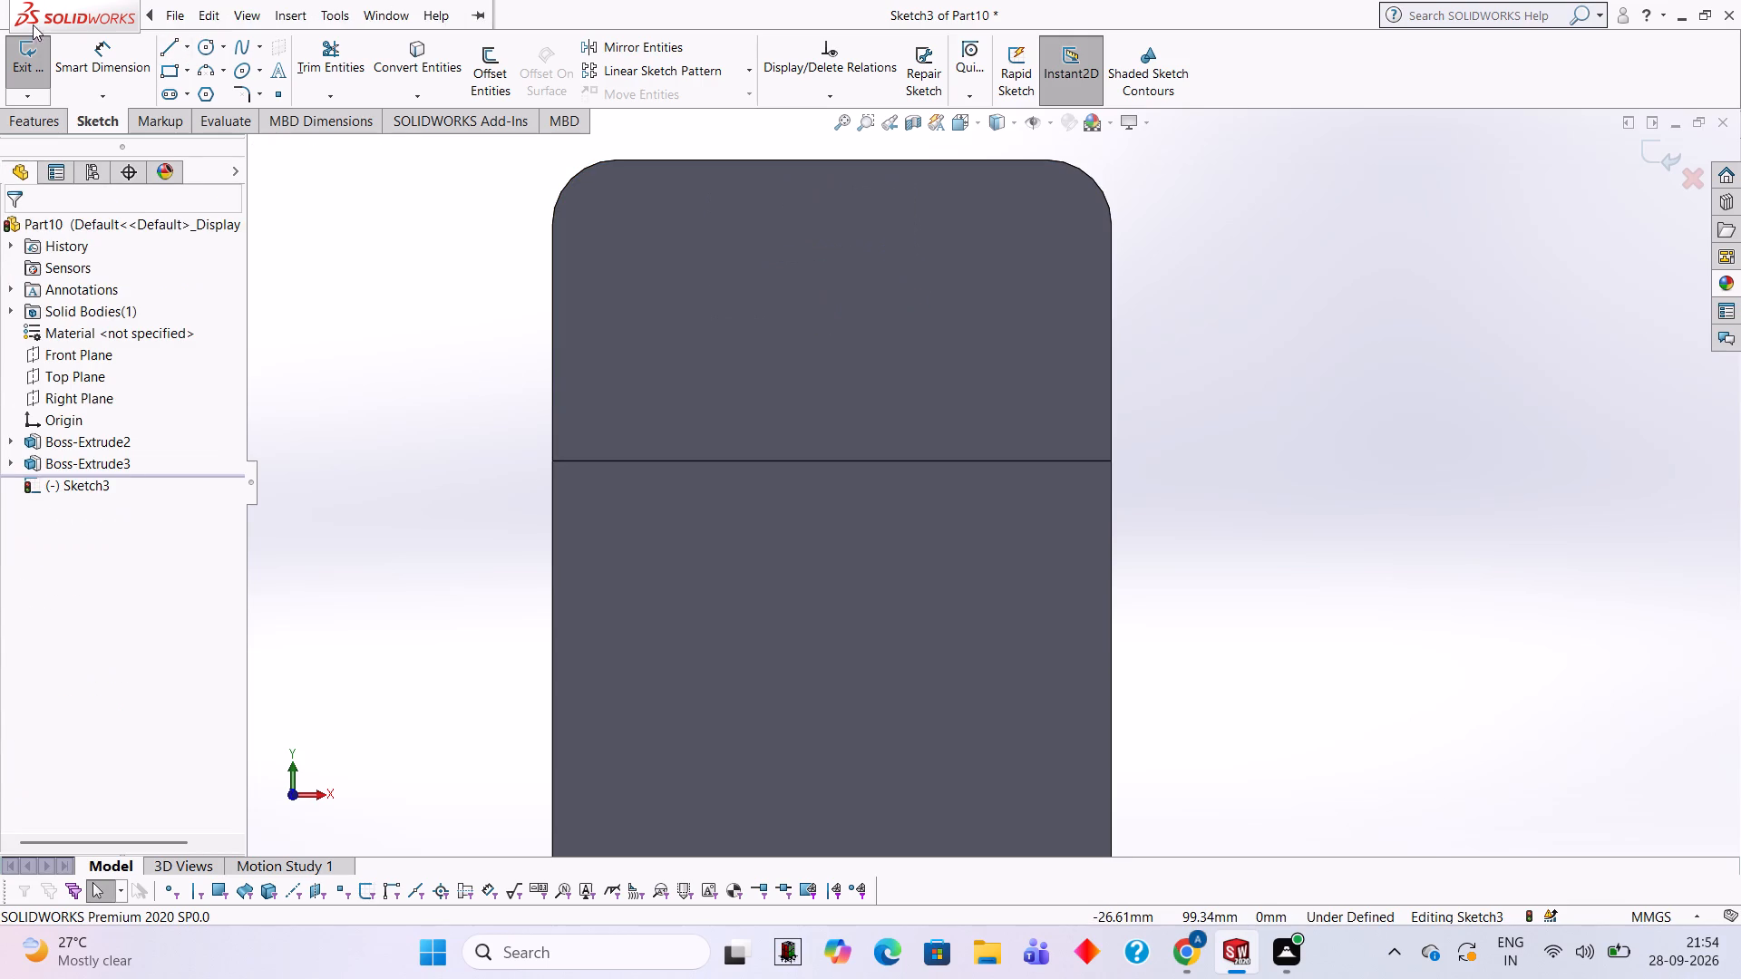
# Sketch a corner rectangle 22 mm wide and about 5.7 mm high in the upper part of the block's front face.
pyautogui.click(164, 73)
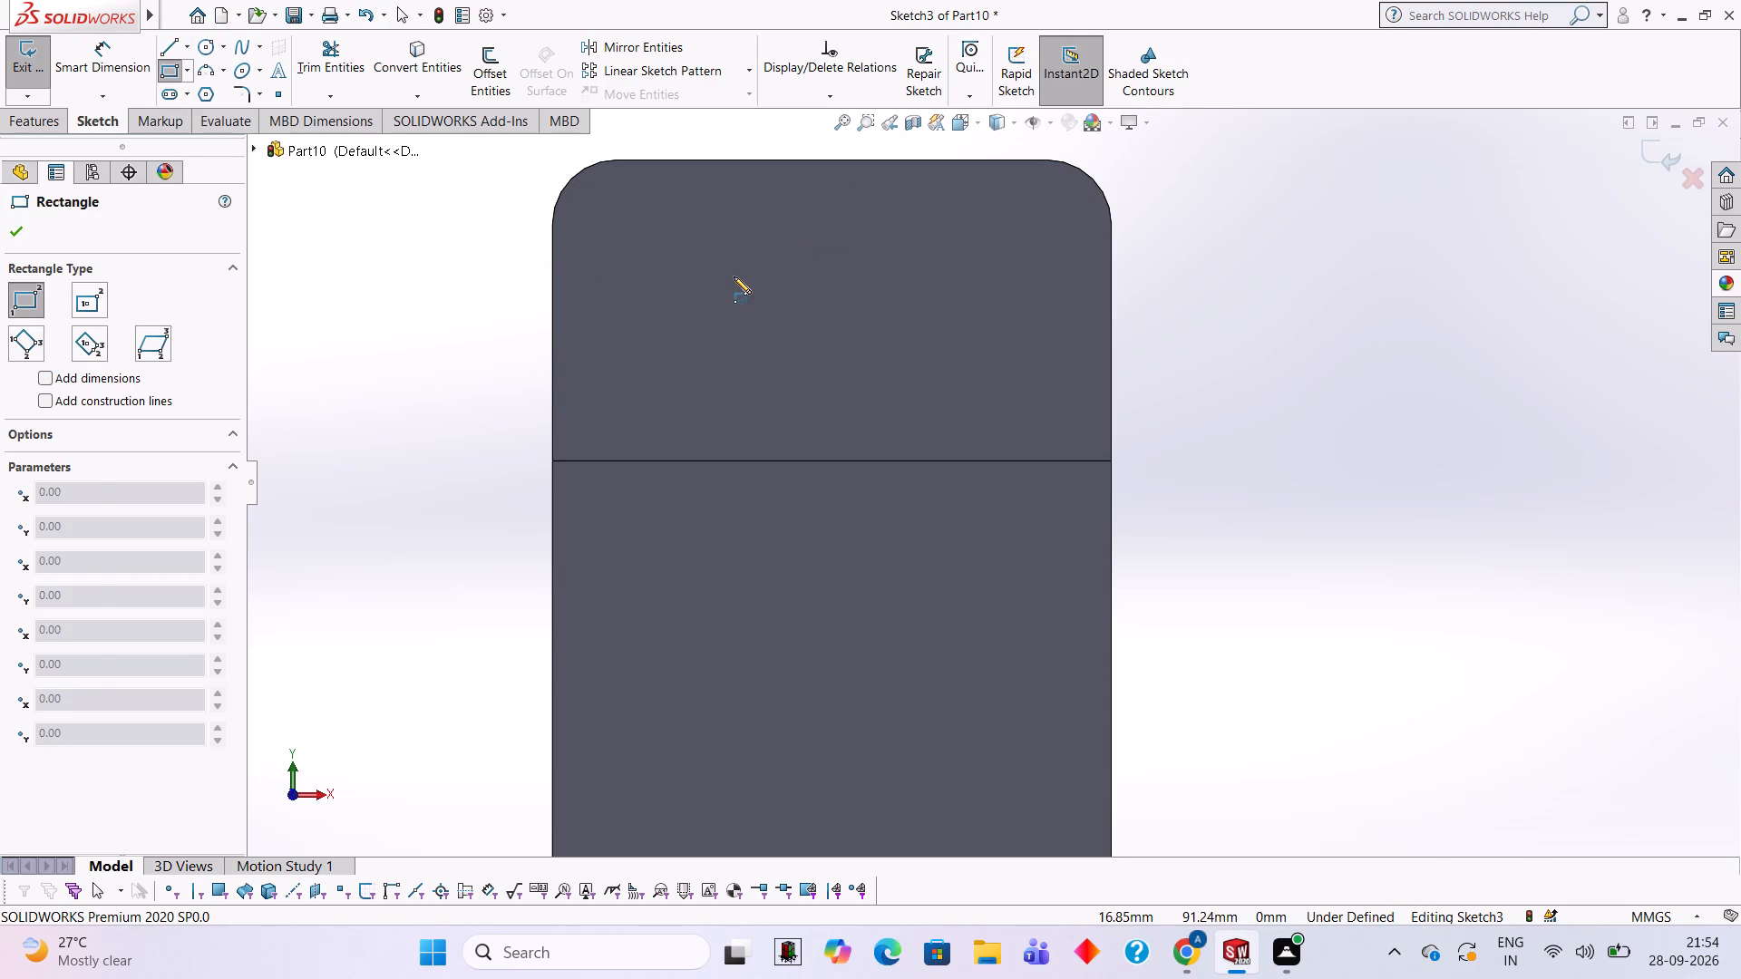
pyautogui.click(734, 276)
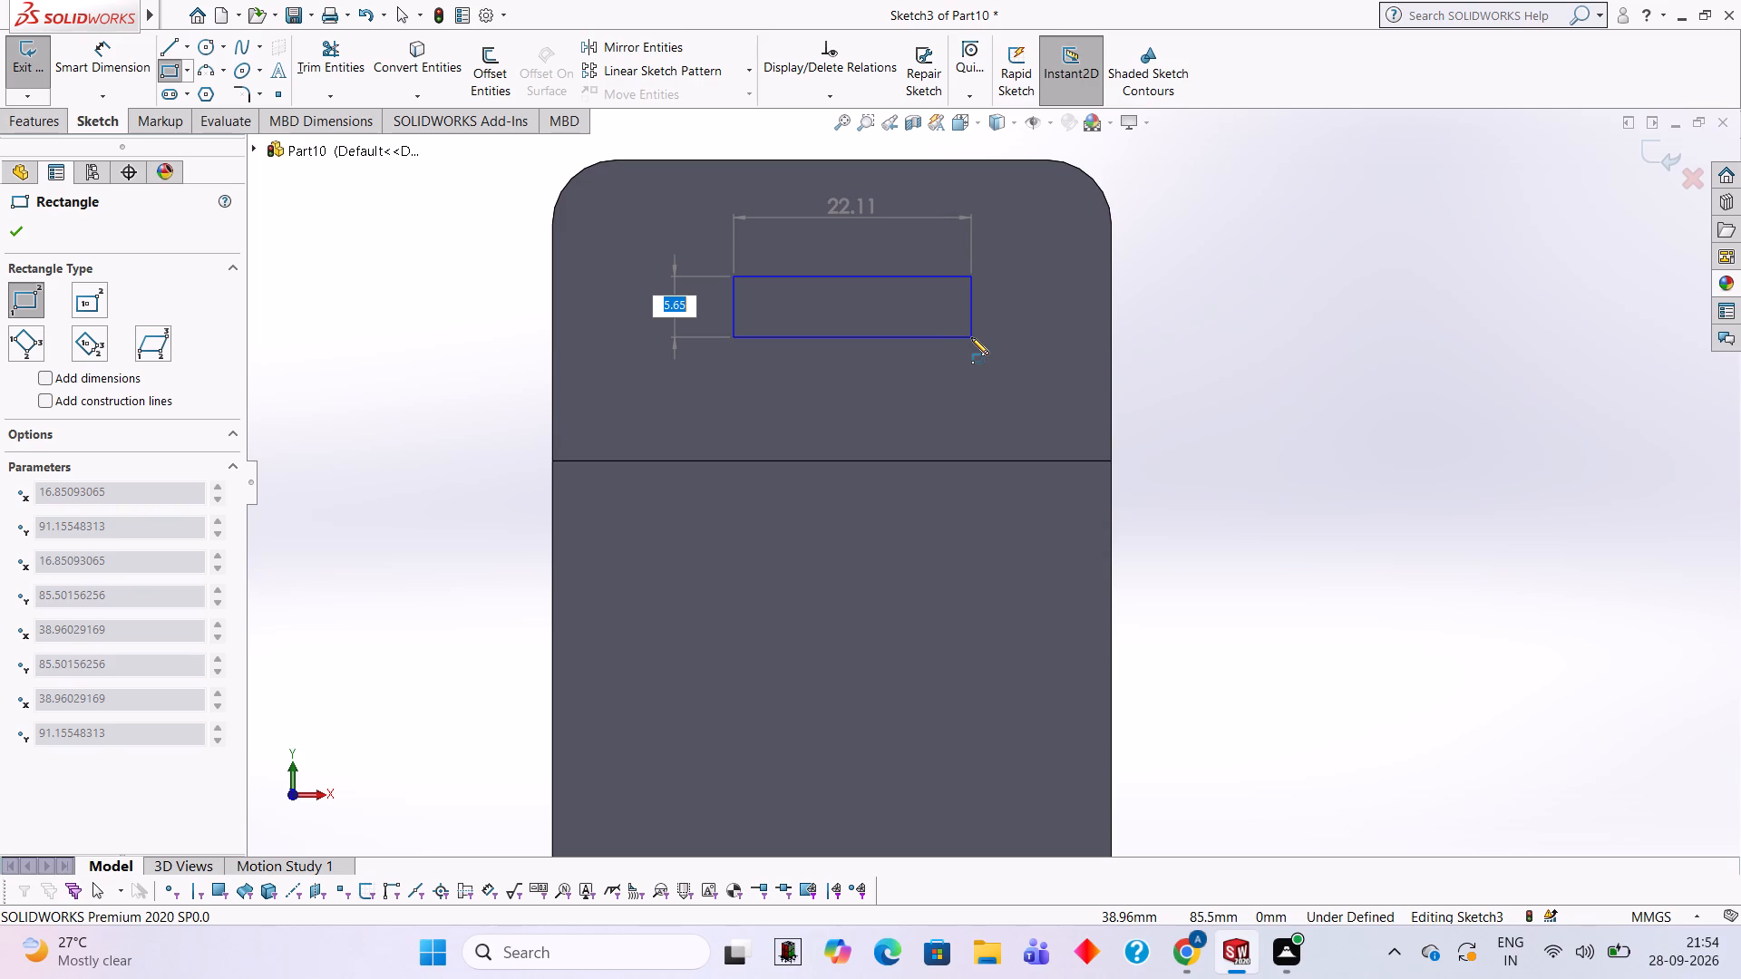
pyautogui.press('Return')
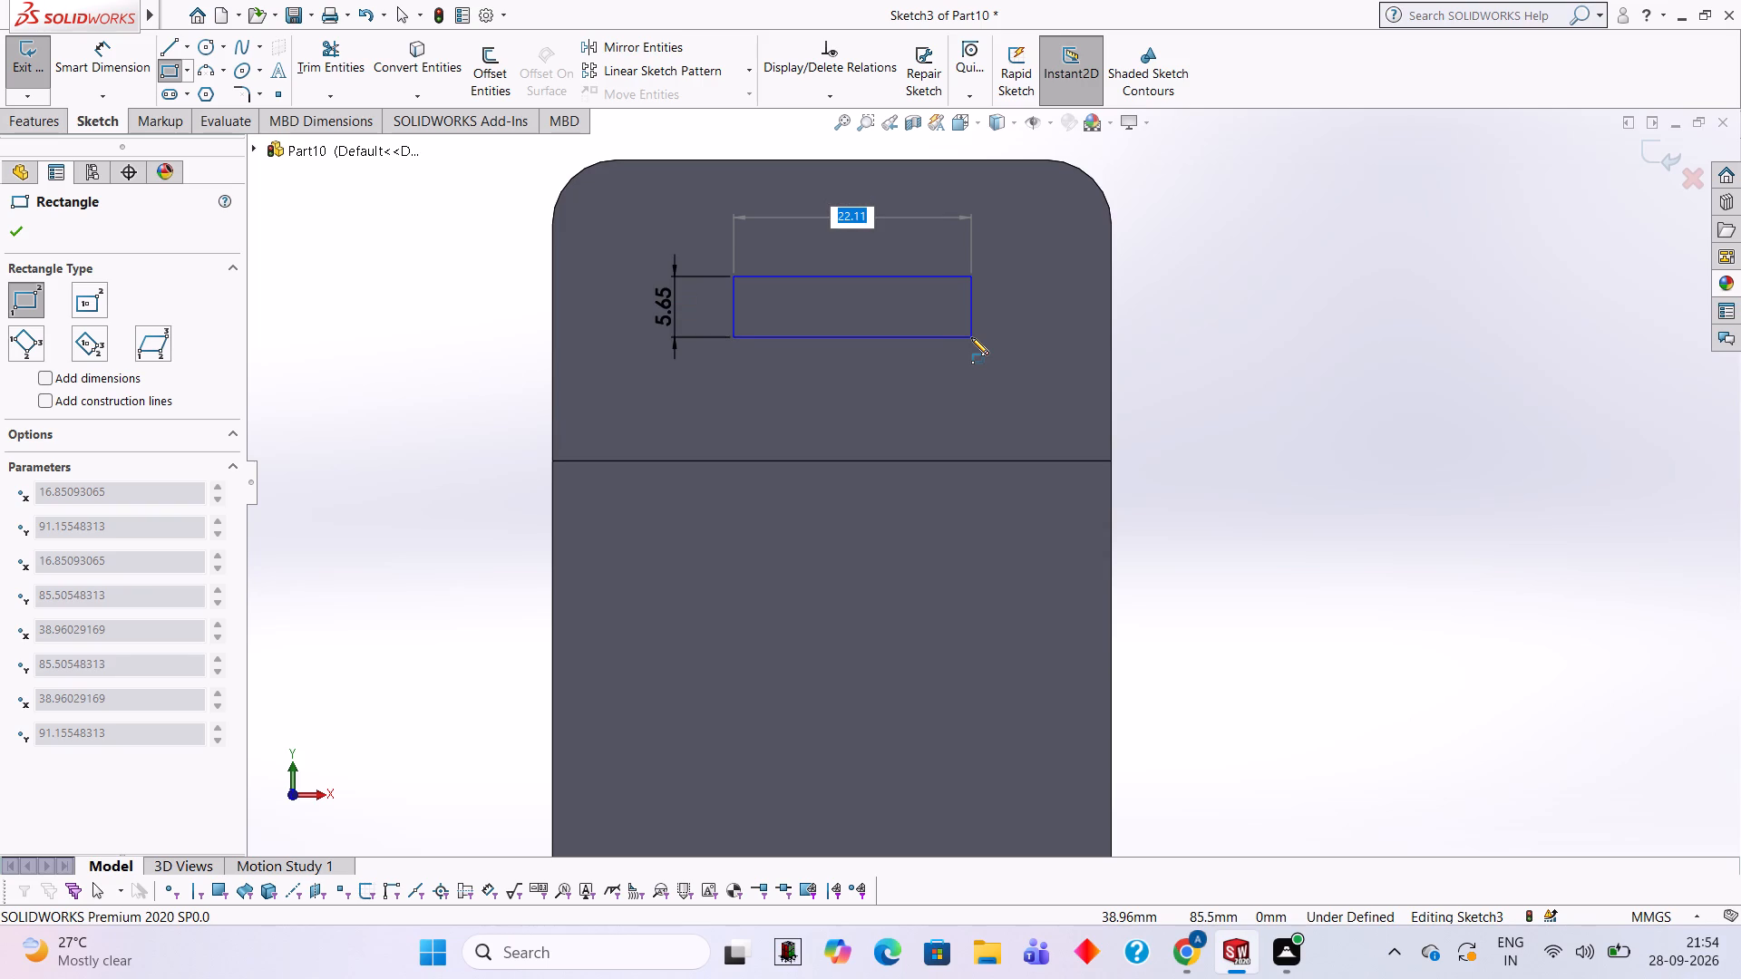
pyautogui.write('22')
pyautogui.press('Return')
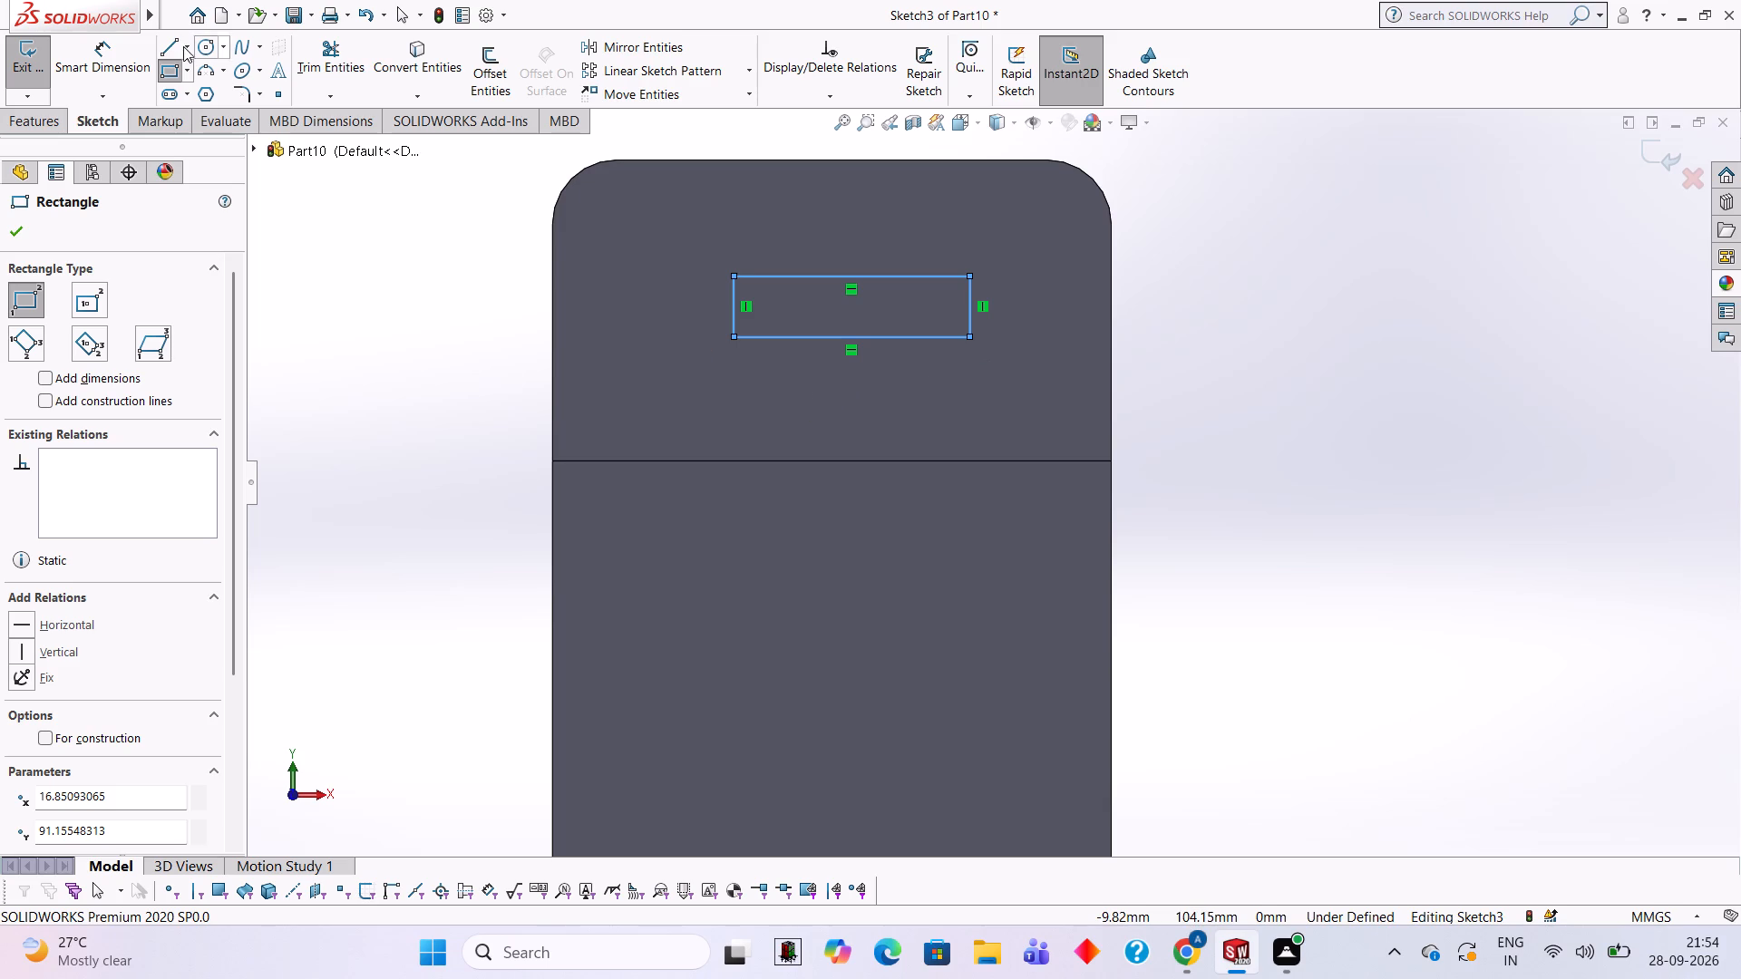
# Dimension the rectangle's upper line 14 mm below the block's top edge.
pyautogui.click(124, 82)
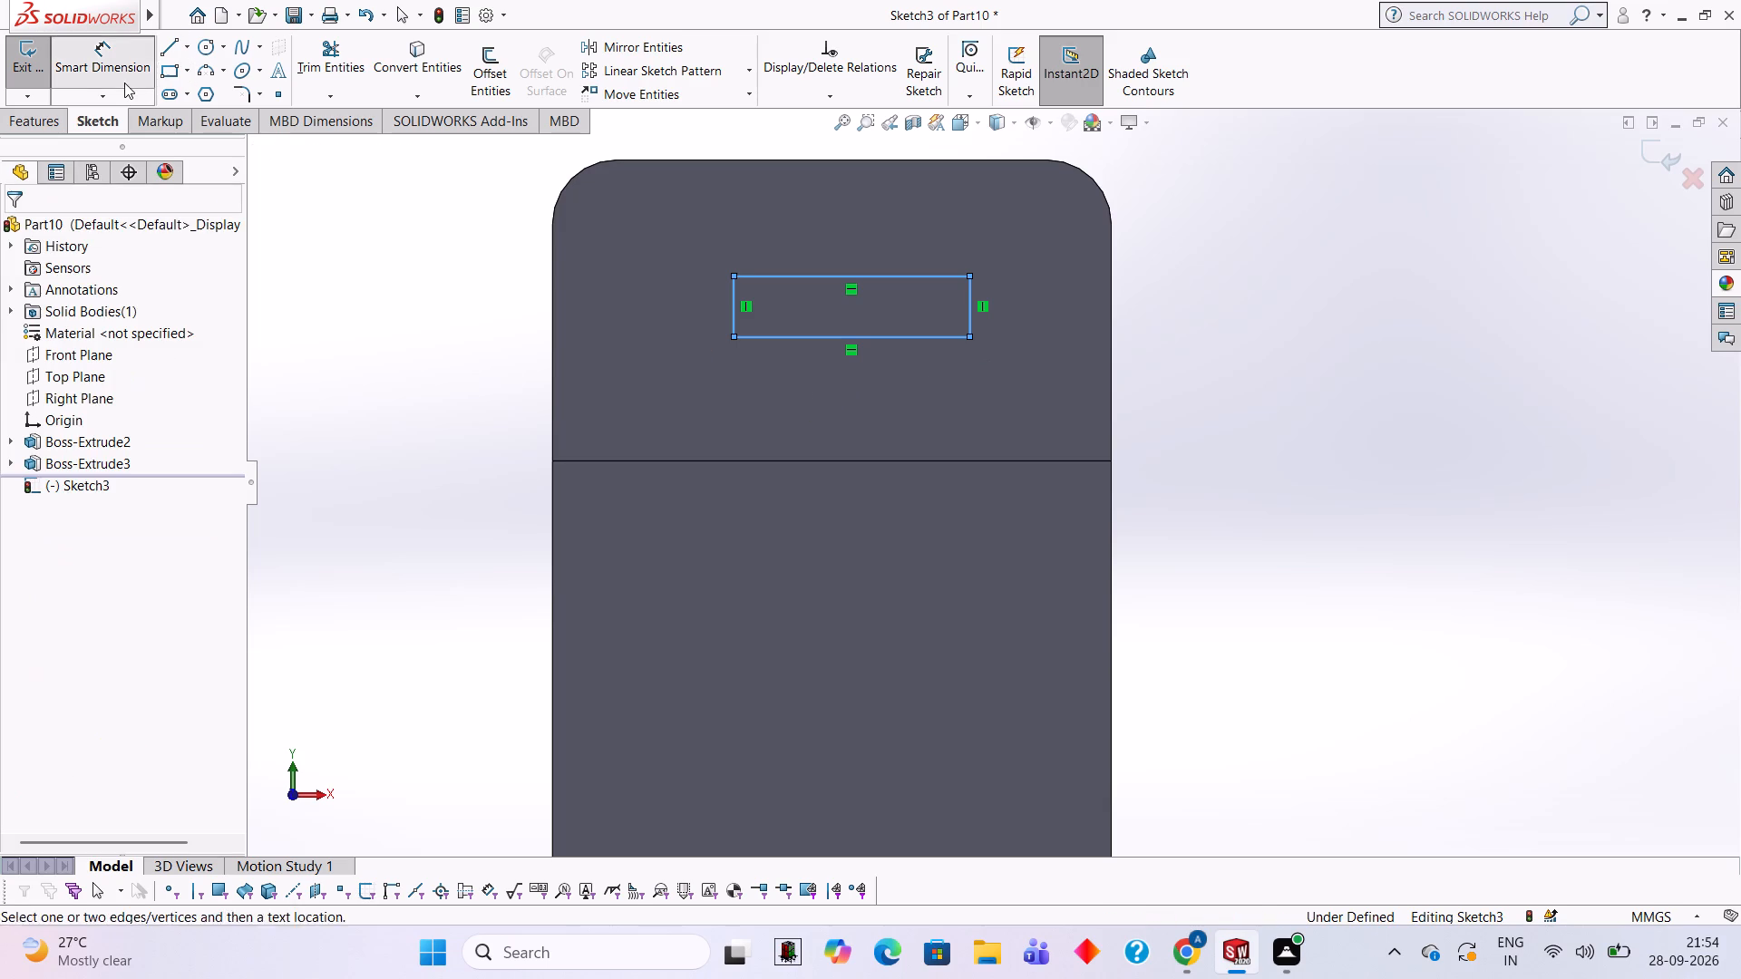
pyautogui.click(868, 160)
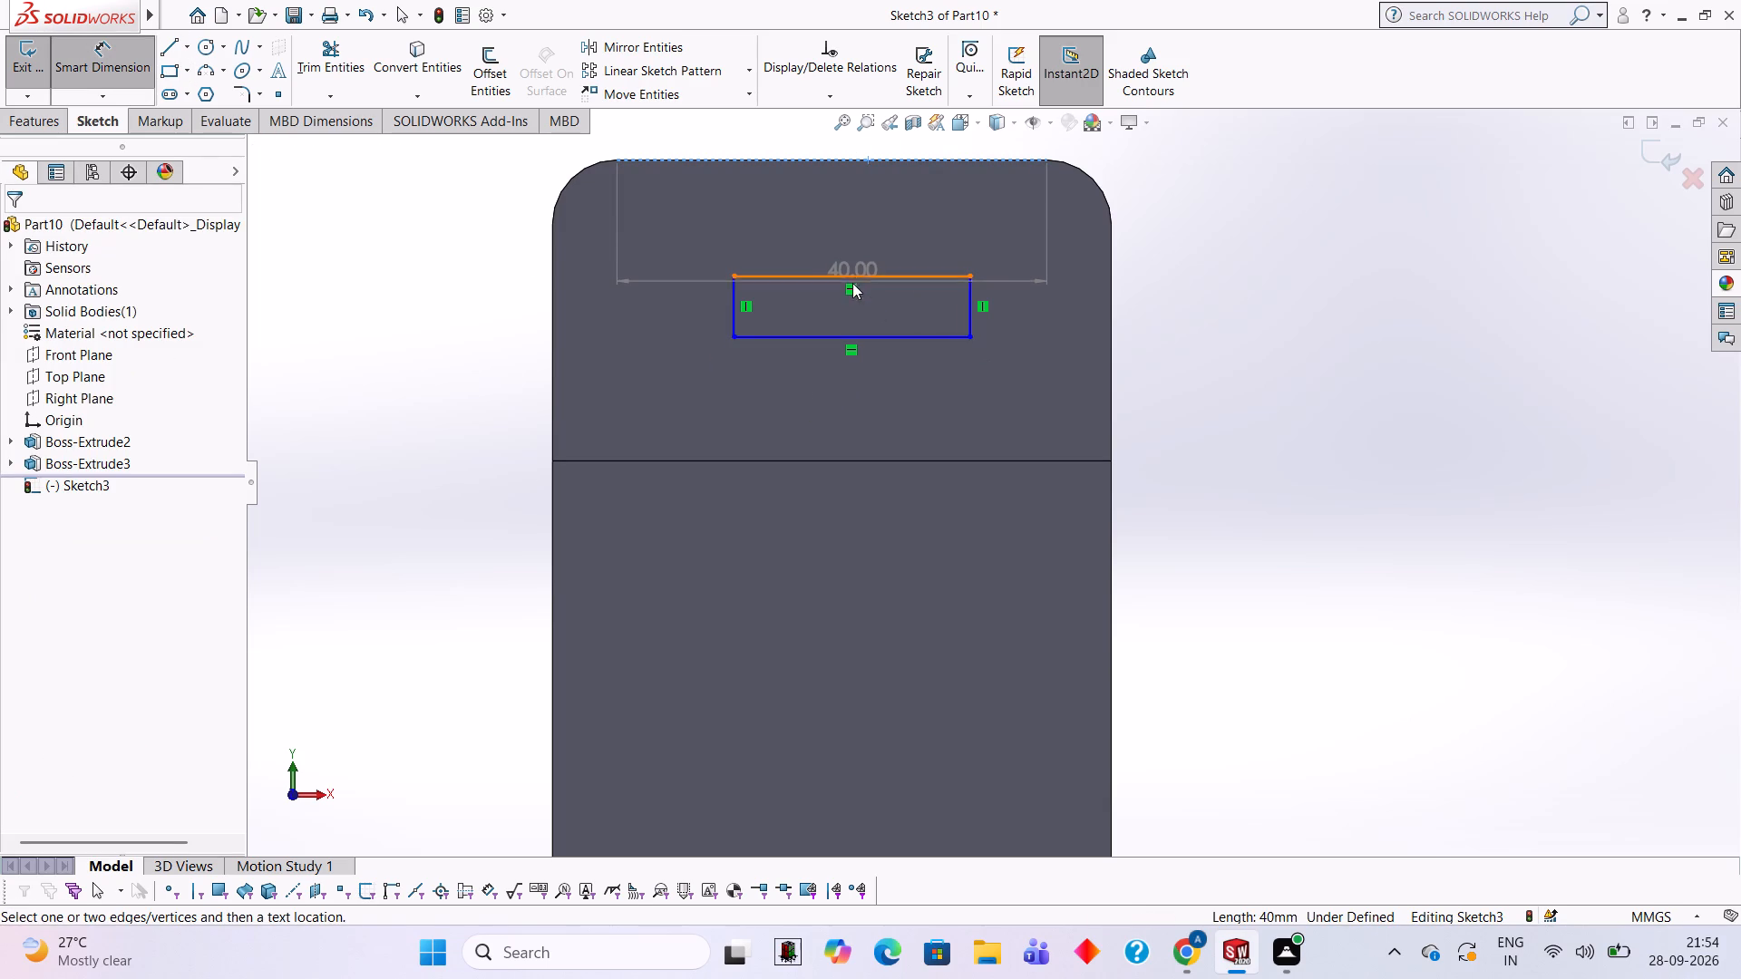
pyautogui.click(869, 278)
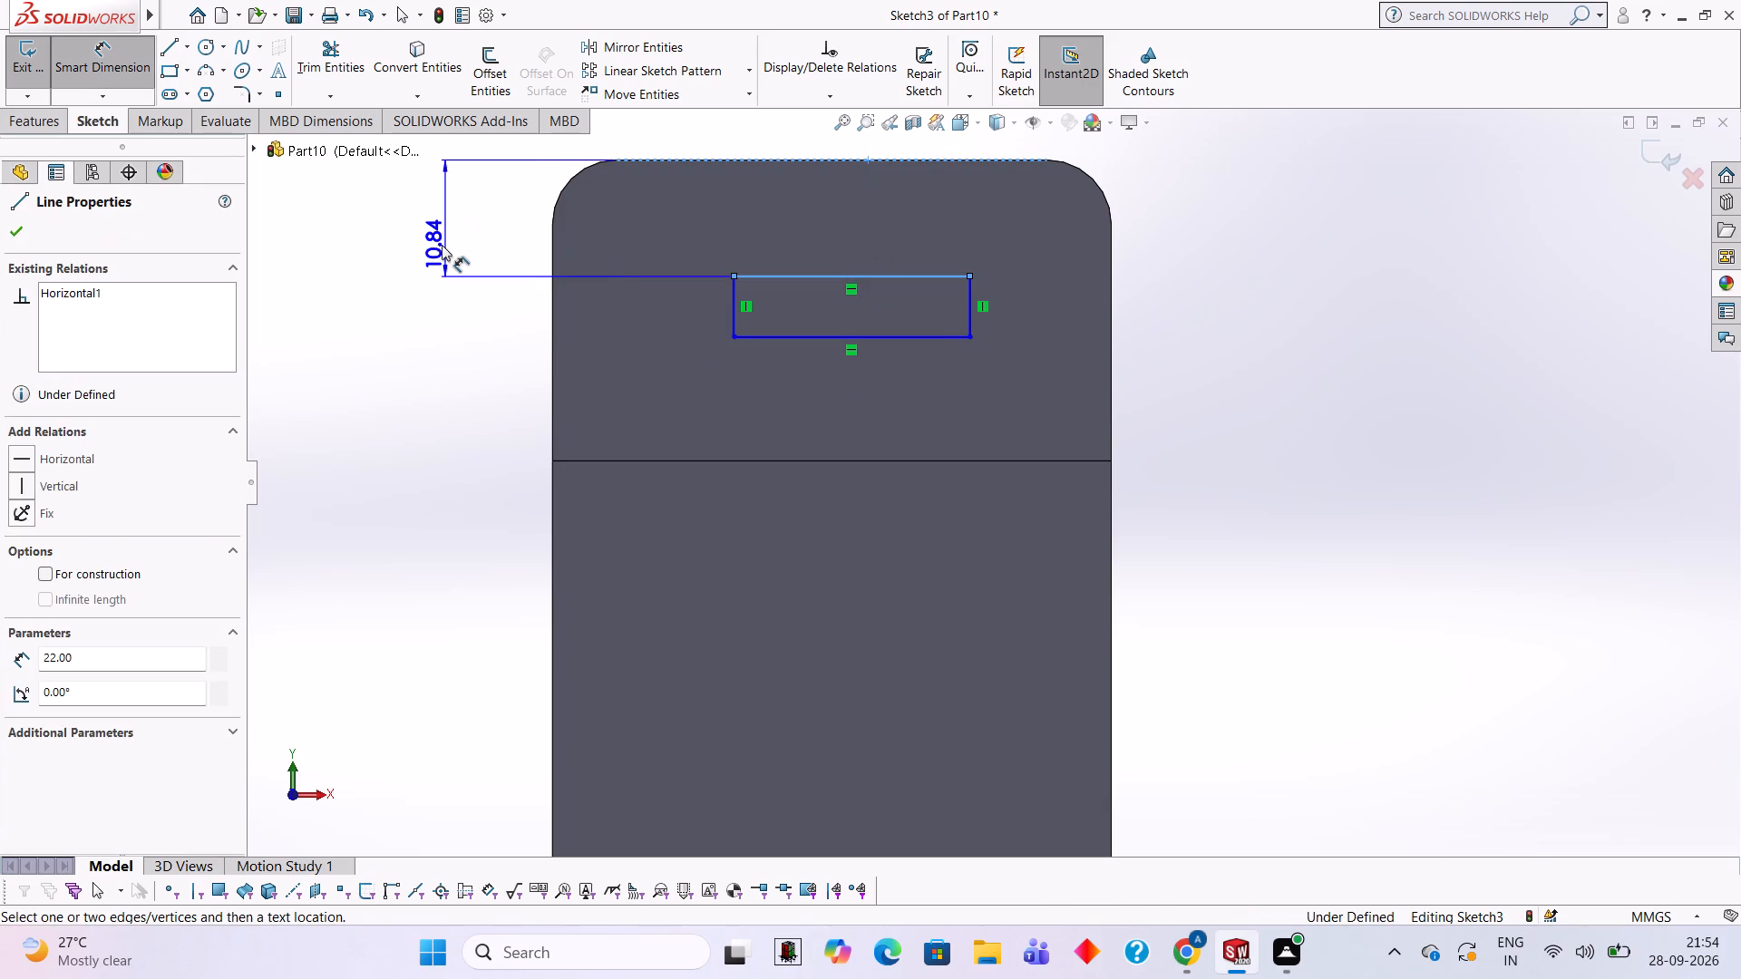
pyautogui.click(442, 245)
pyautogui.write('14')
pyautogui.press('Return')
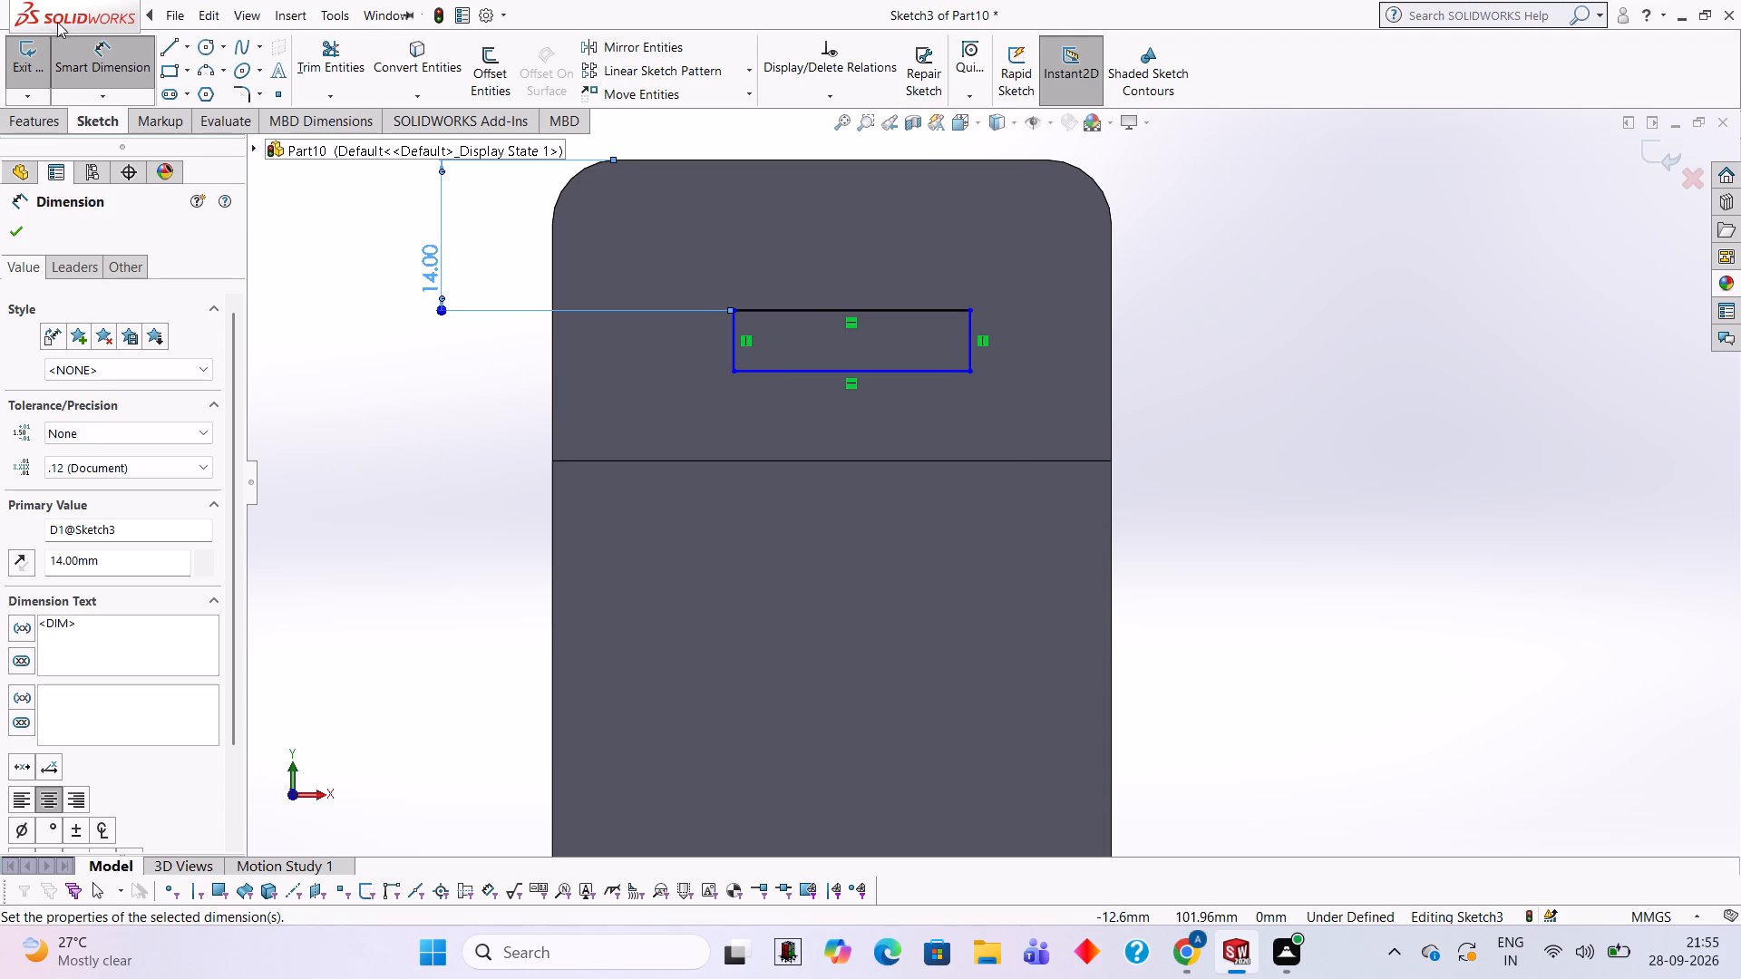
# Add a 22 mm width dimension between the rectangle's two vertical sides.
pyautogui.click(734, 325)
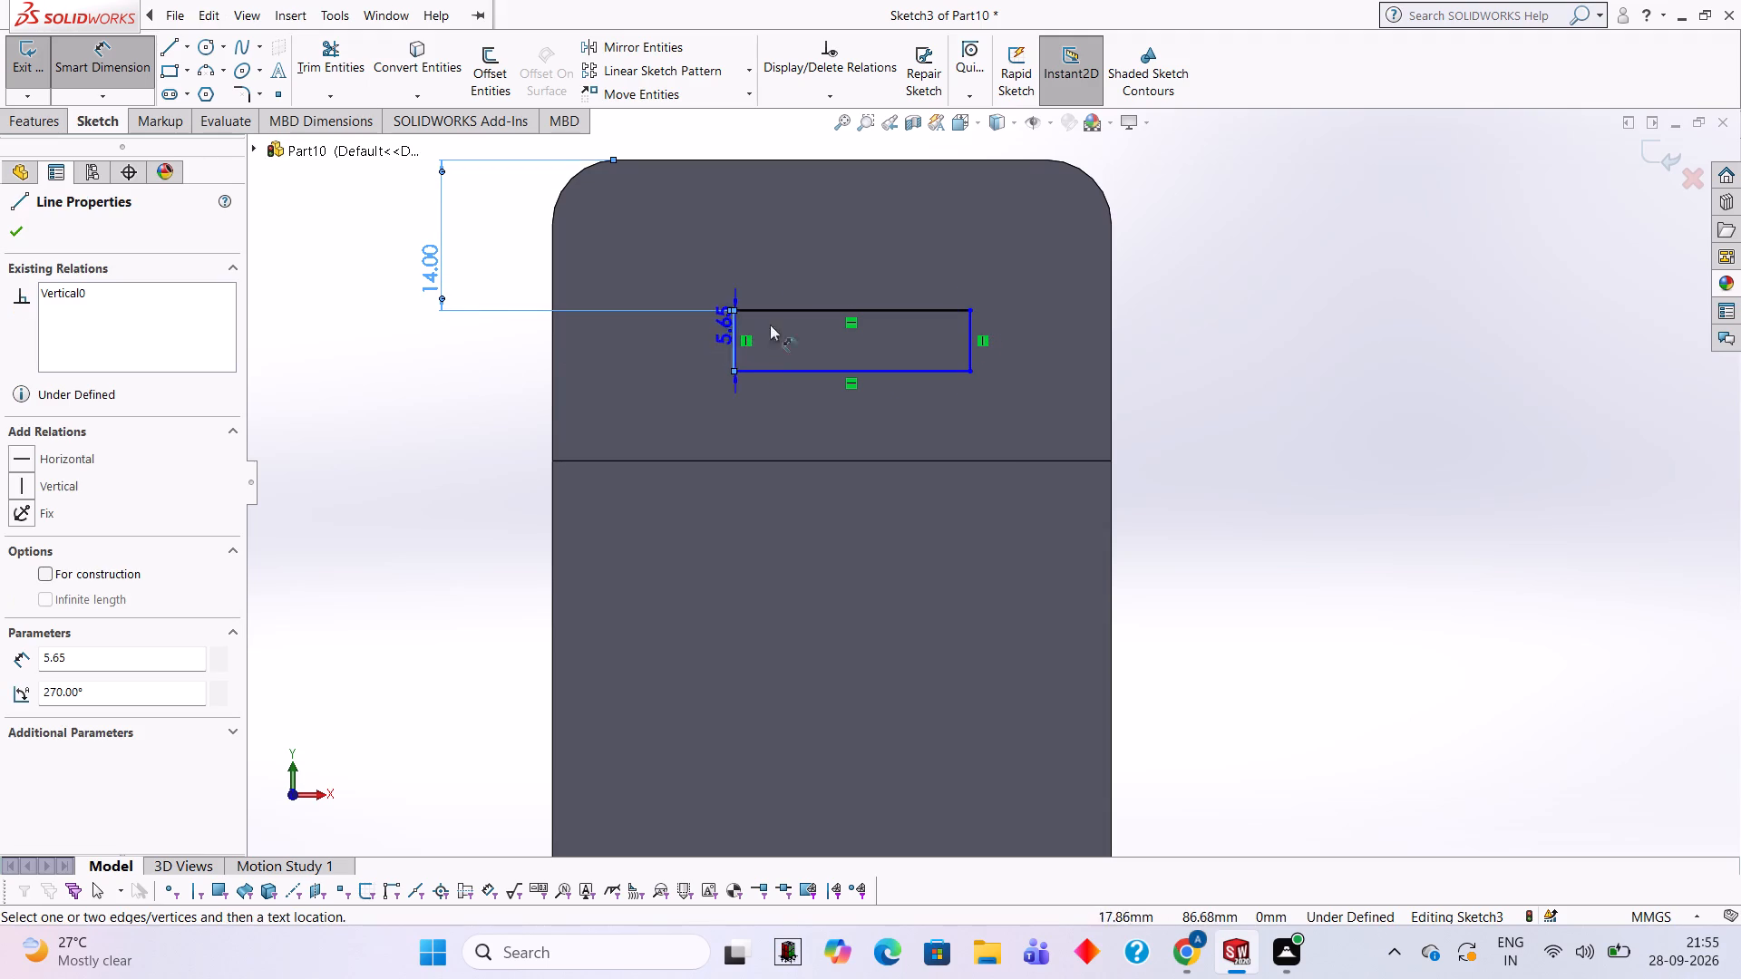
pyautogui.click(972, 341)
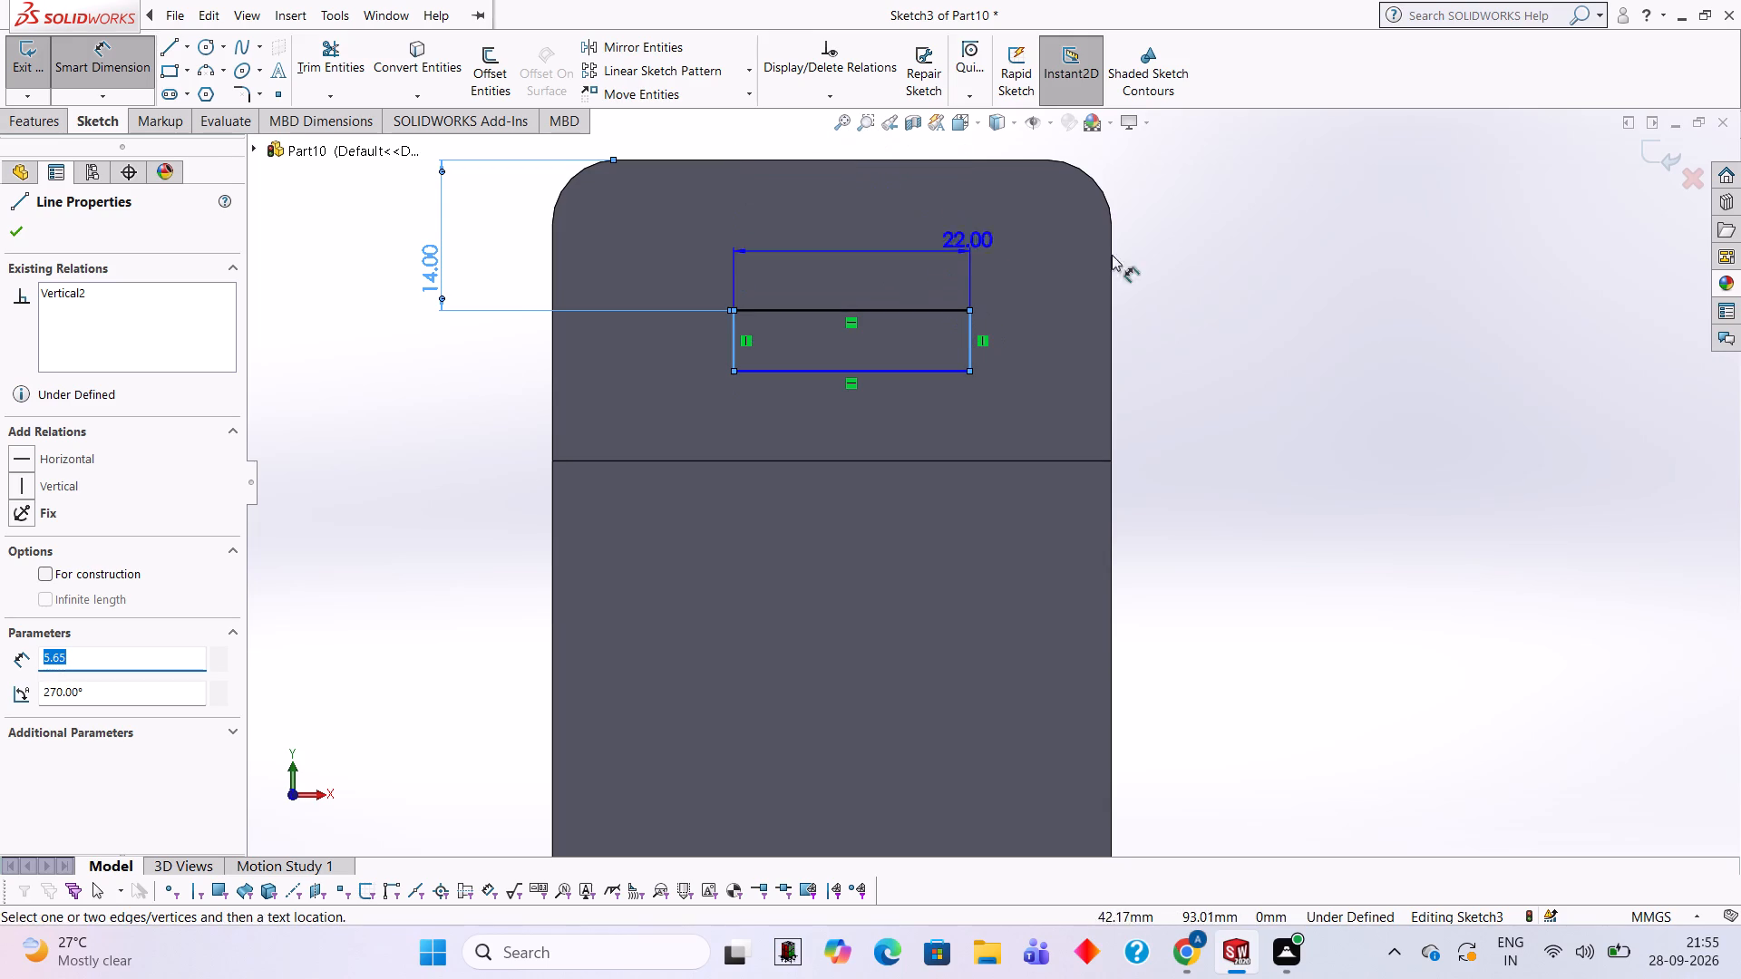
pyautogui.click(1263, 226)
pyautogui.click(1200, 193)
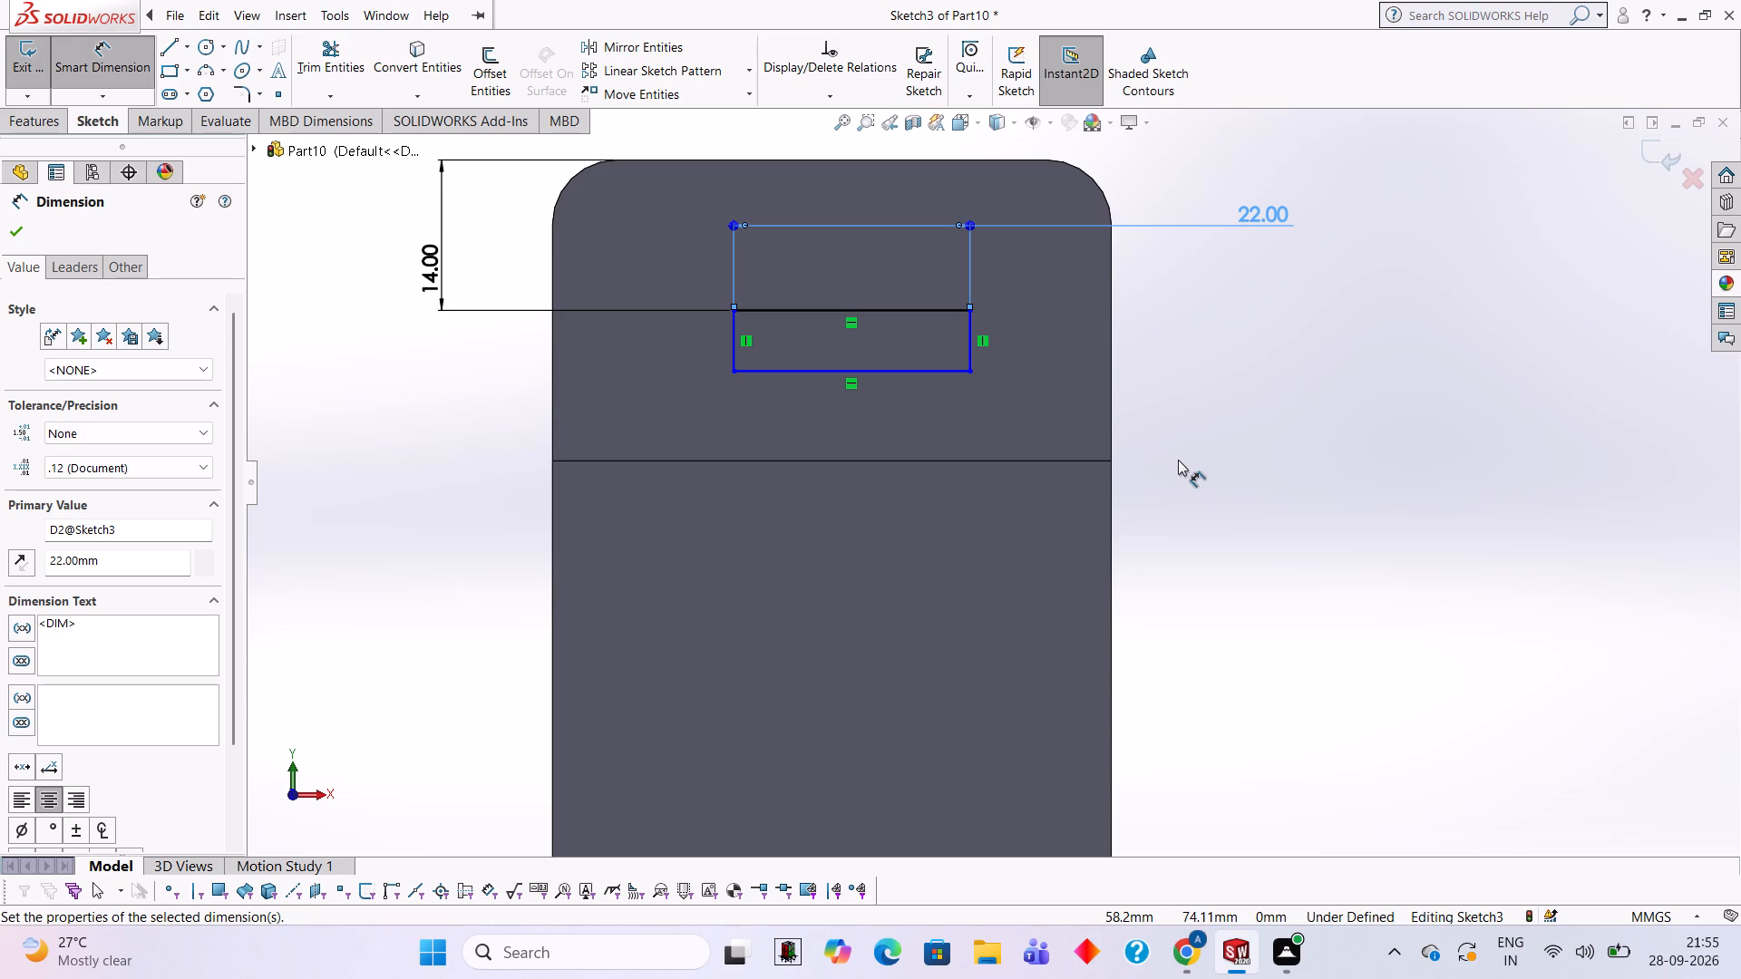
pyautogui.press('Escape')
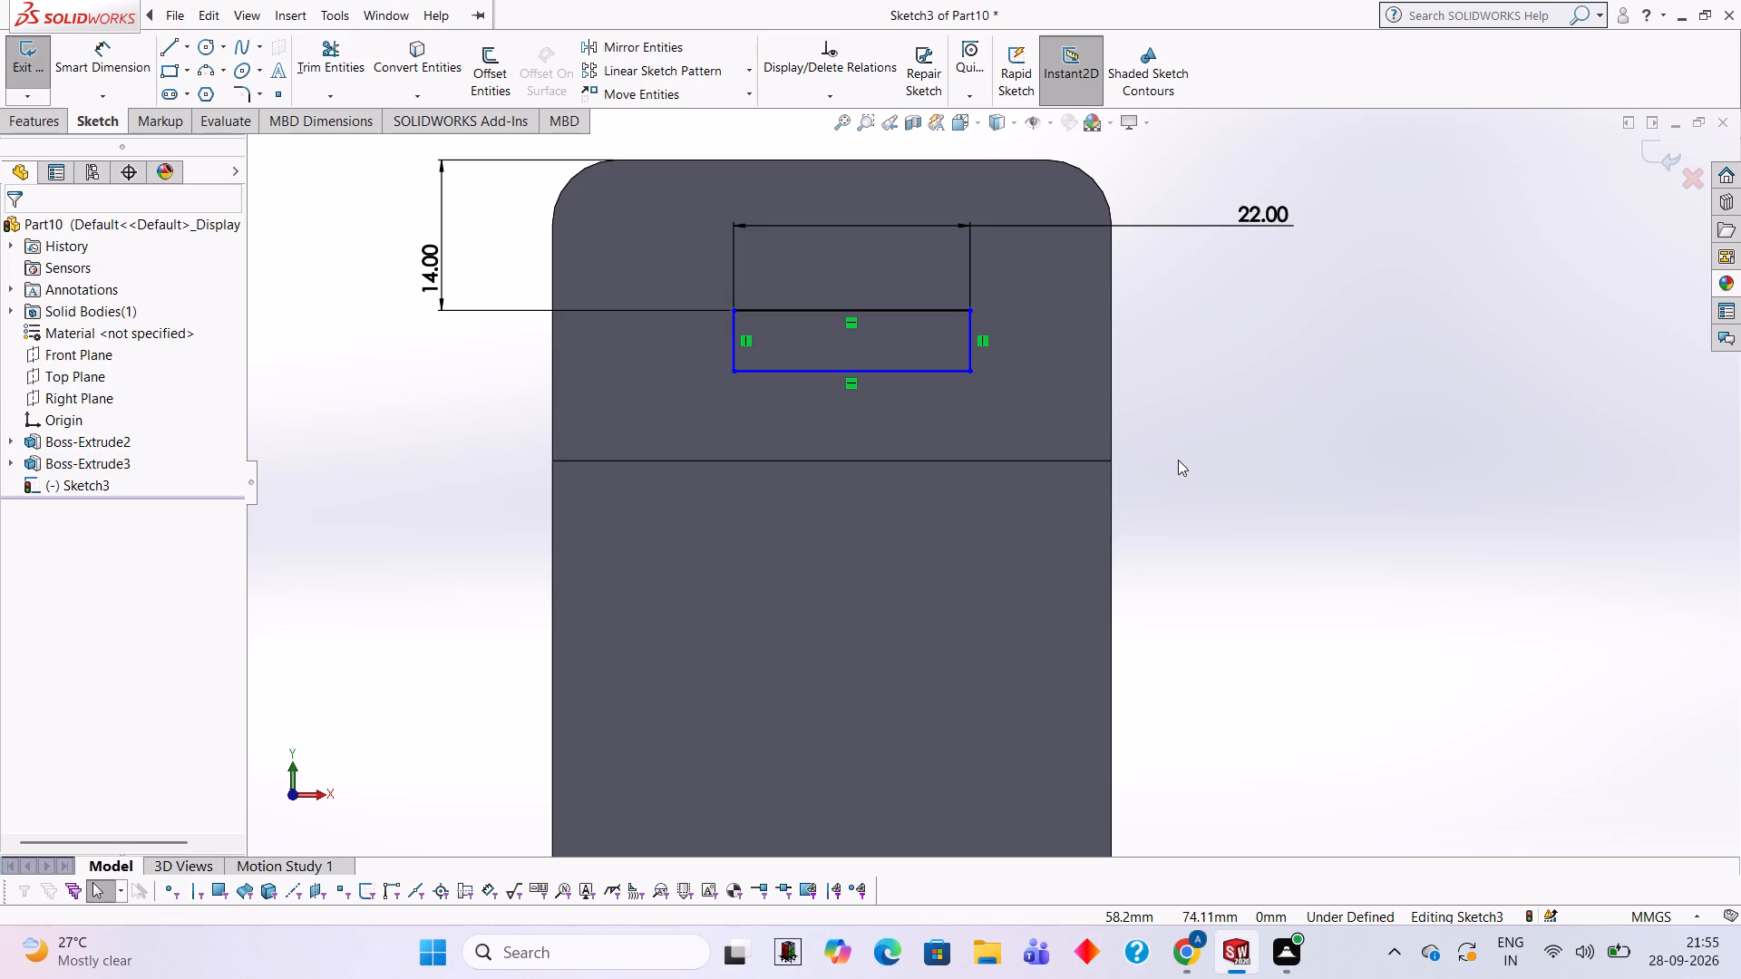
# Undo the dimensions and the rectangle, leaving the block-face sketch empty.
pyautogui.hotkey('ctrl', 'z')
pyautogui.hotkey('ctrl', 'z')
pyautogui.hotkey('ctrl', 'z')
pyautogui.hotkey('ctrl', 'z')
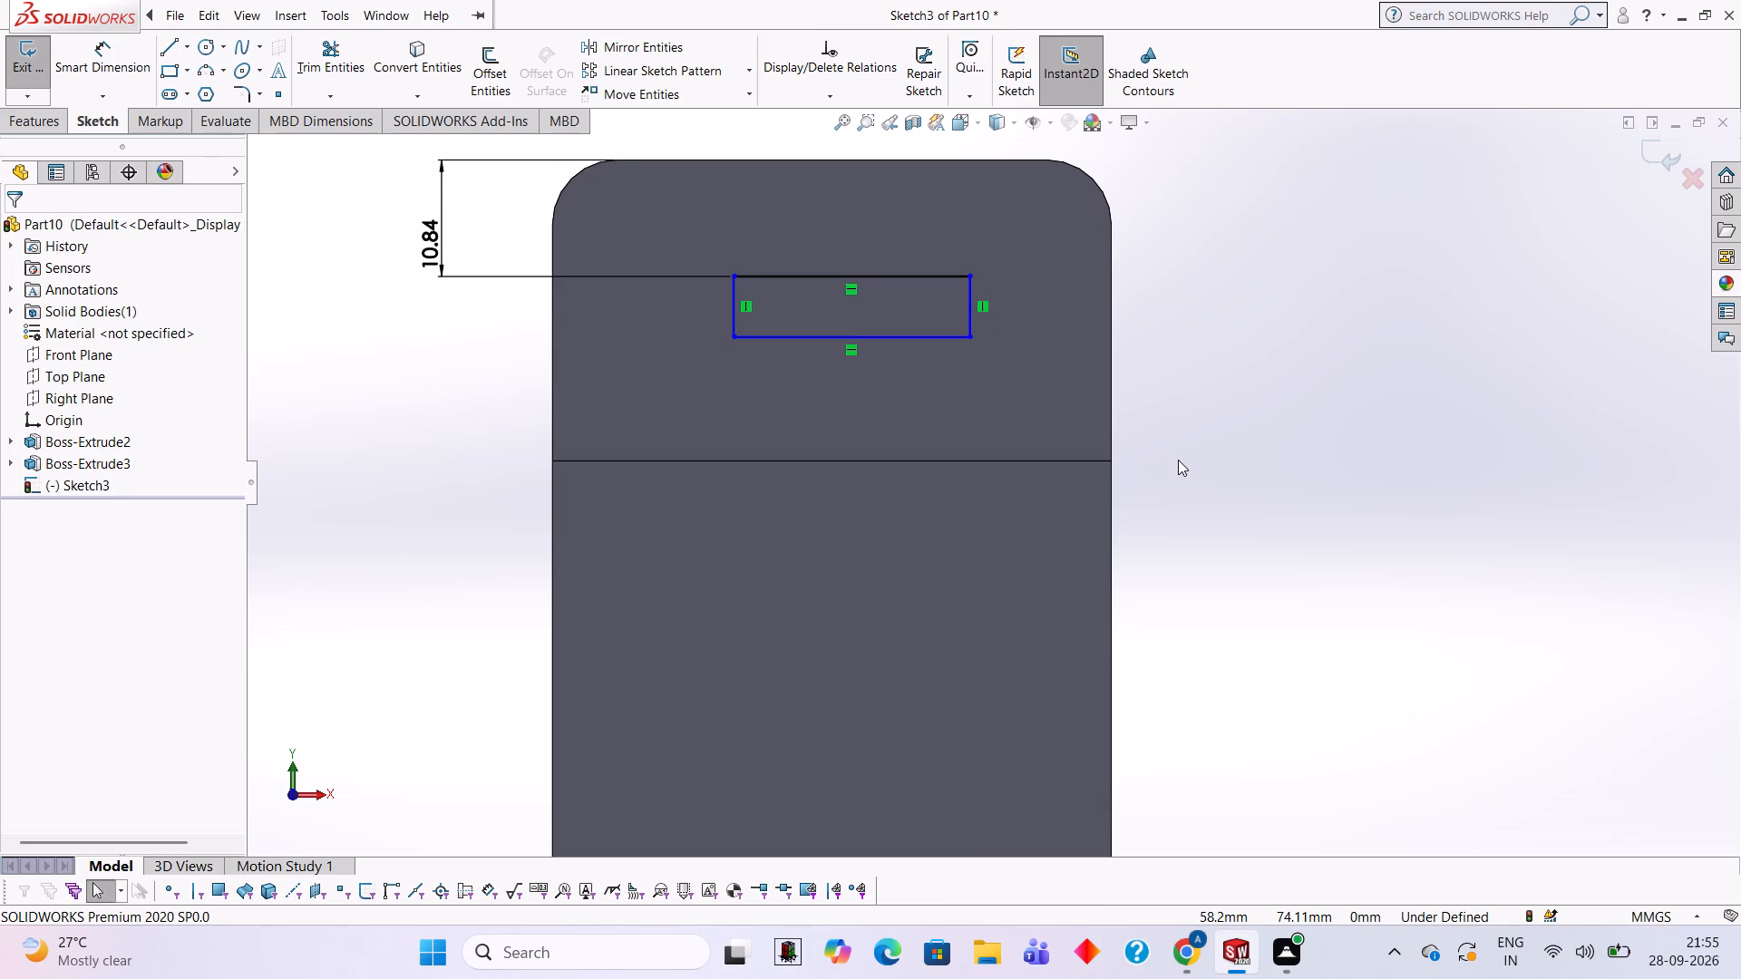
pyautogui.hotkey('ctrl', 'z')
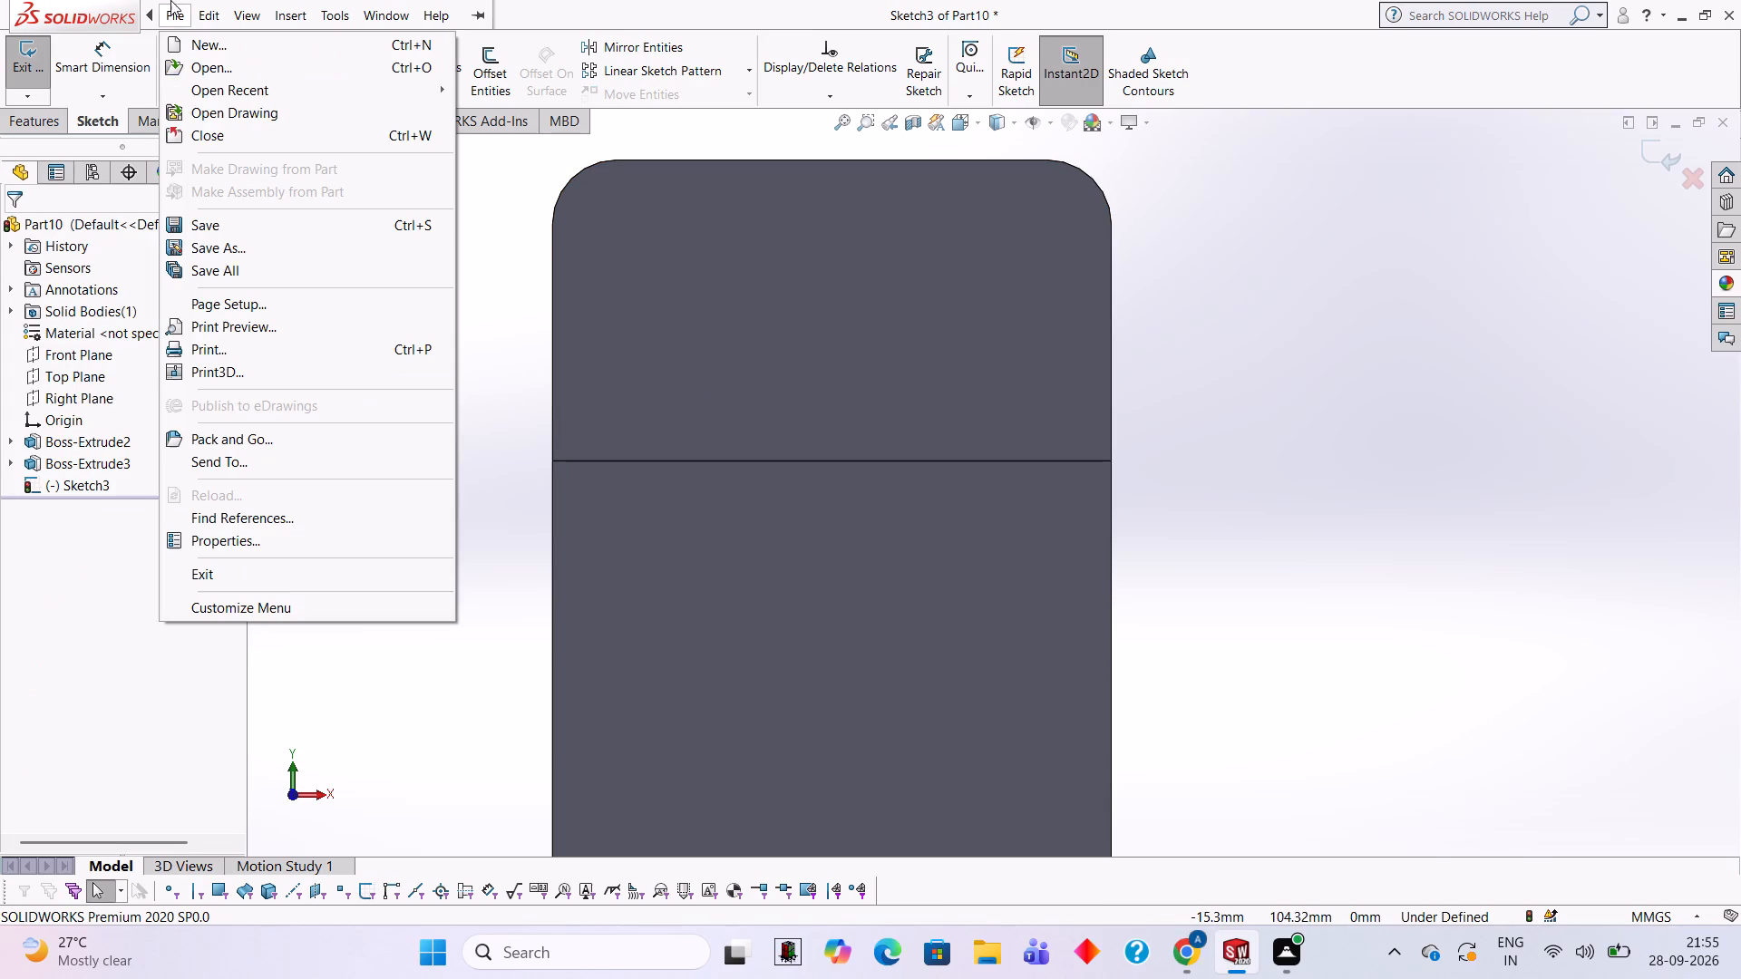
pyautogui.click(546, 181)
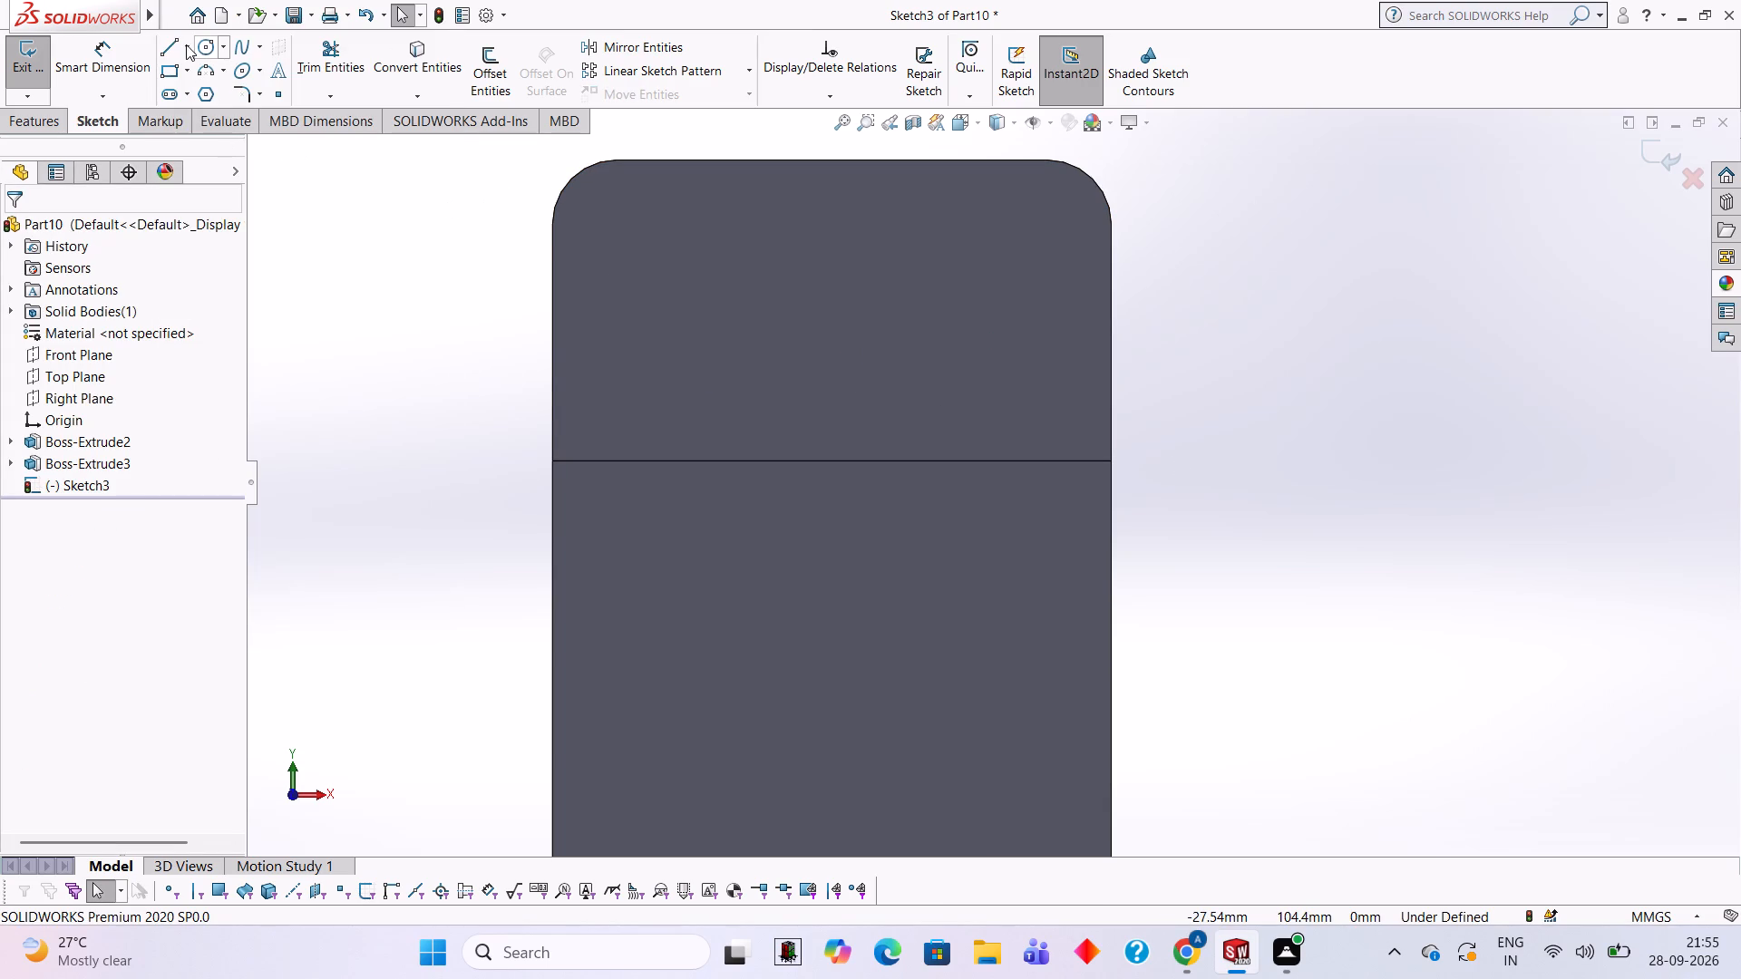
# Sketch a 14 mm vertical line down from the top edge's midpoint, continued by an 11 mm horizontal line to the left.
pyautogui.click(164, 44)
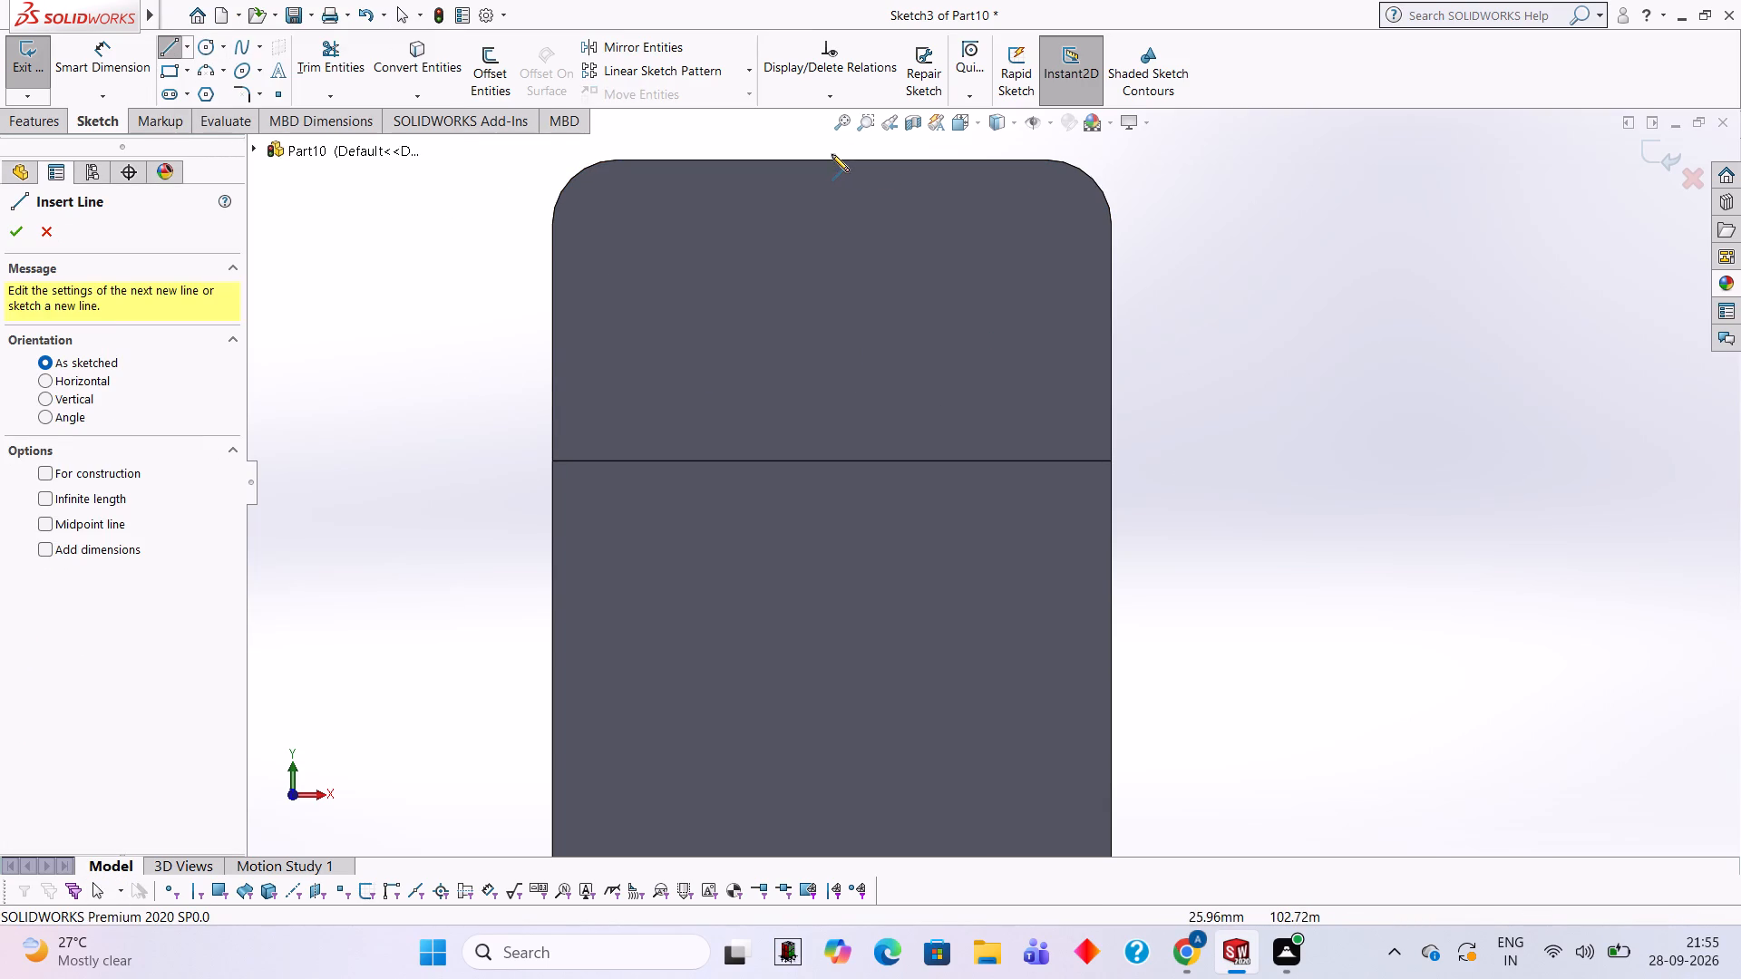
pyautogui.click(832, 160)
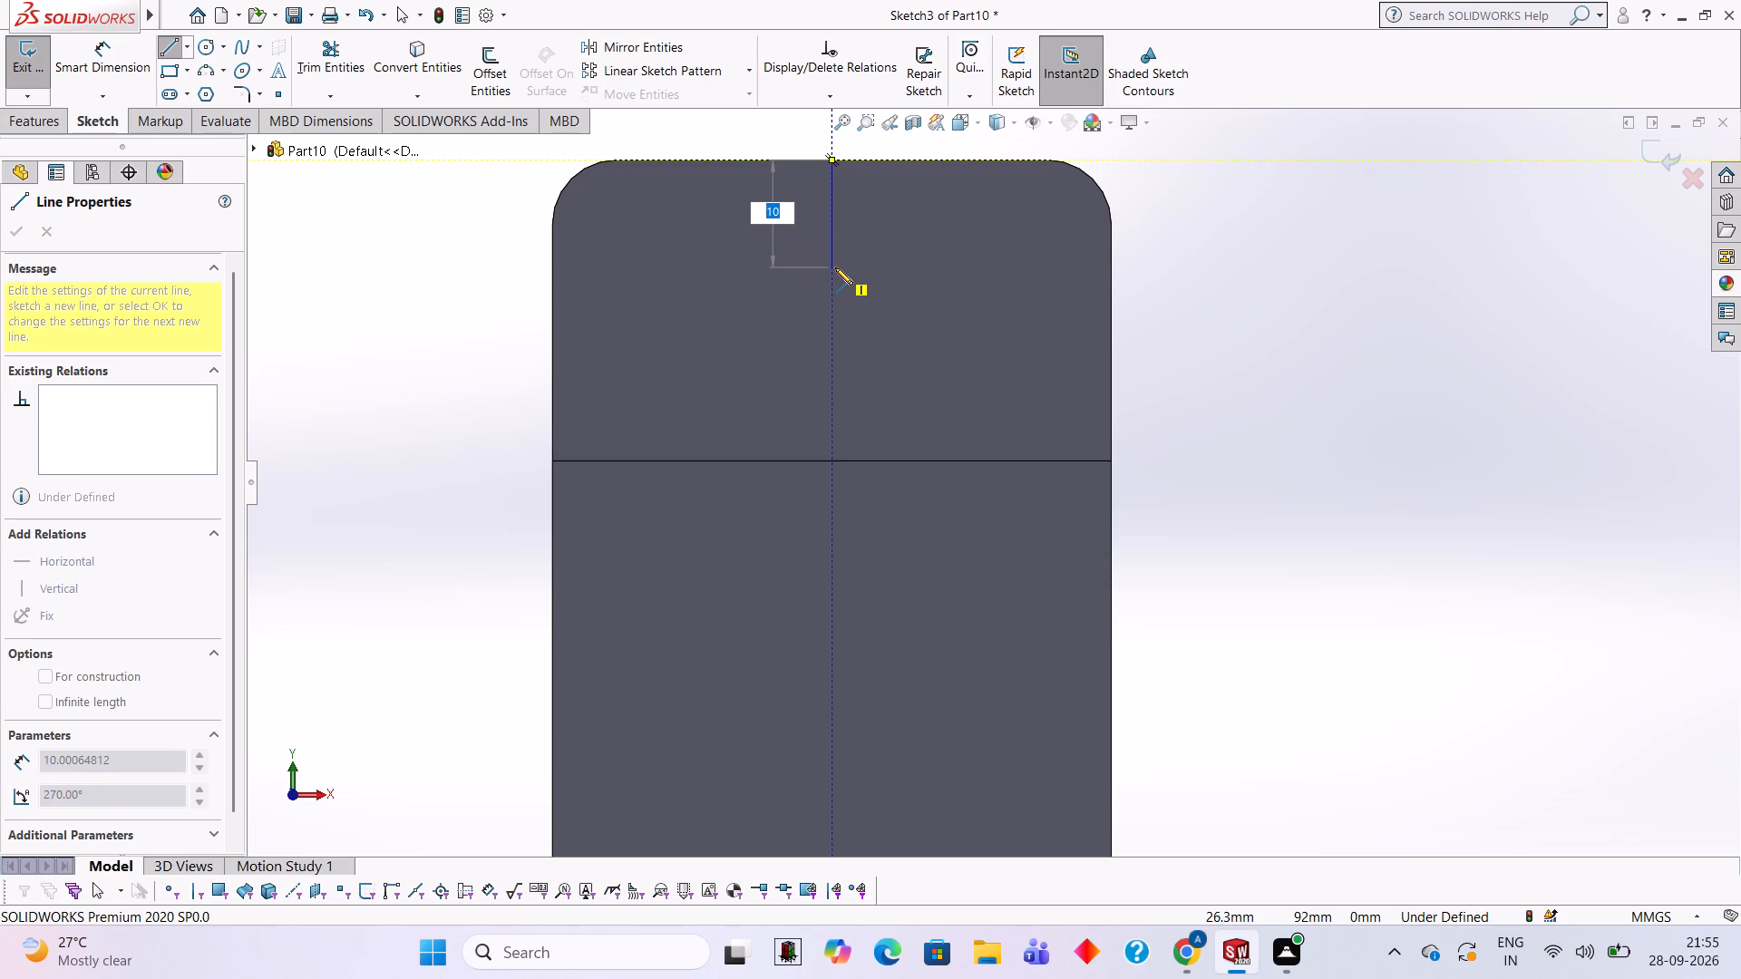
pyautogui.write('14')
pyautogui.press('Return')
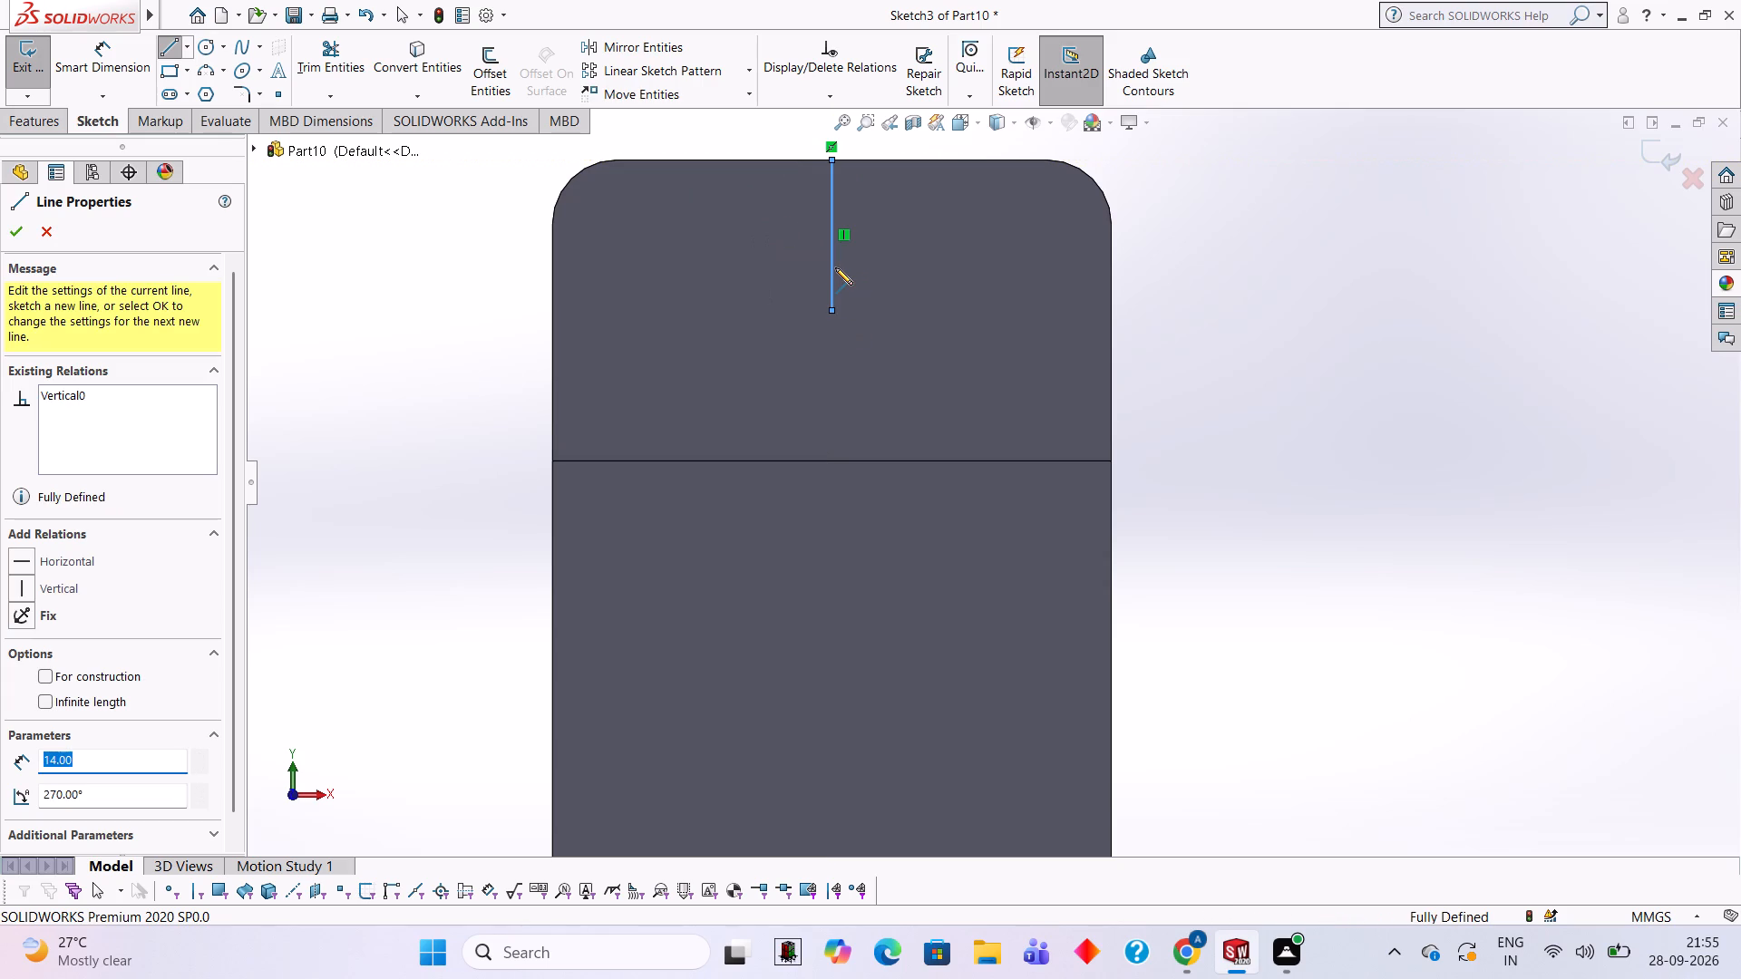
pyautogui.write('11')
pyautogui.press('Return')
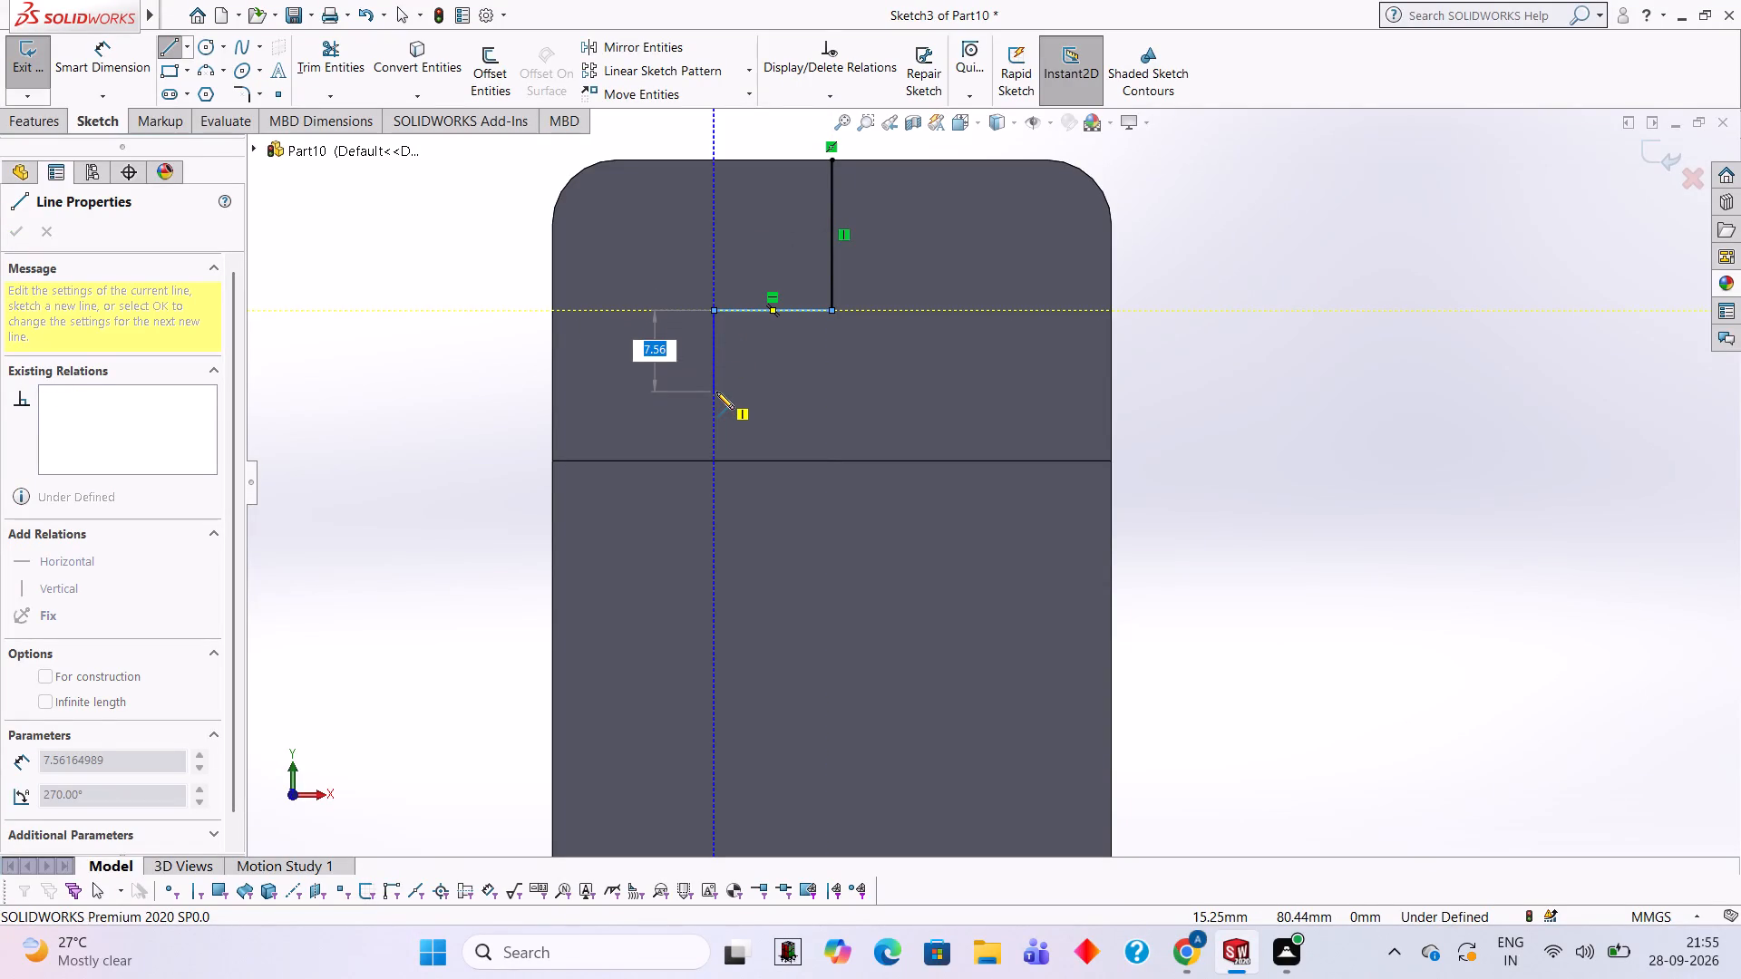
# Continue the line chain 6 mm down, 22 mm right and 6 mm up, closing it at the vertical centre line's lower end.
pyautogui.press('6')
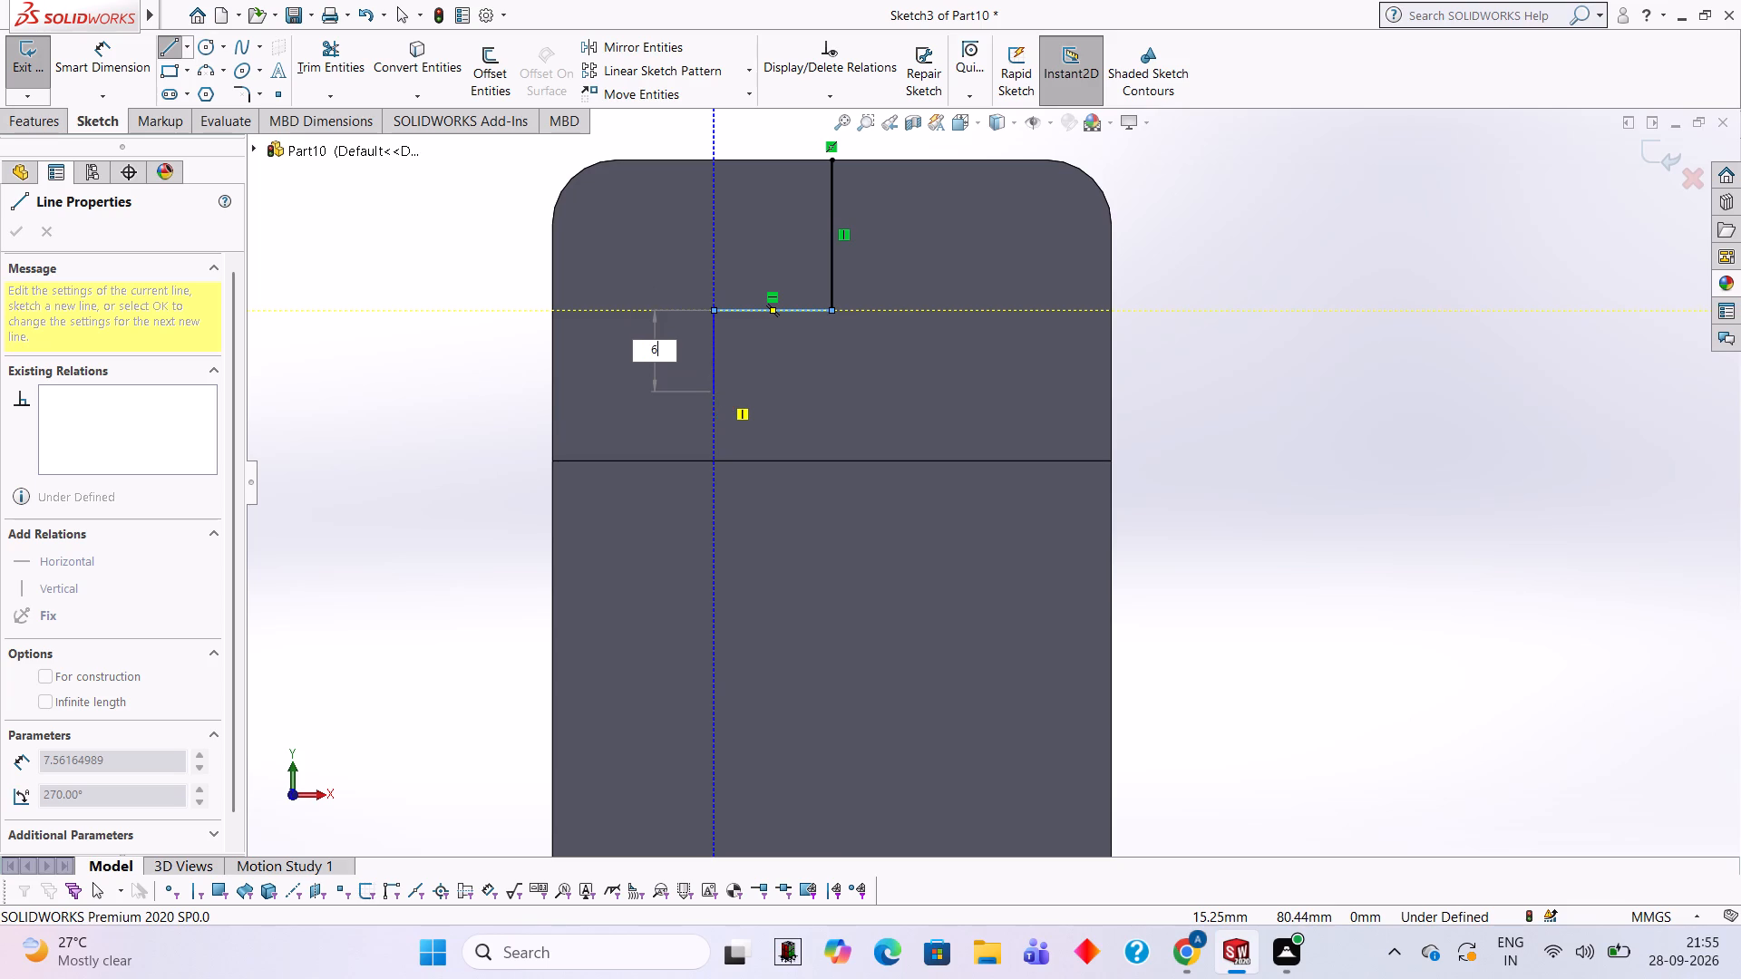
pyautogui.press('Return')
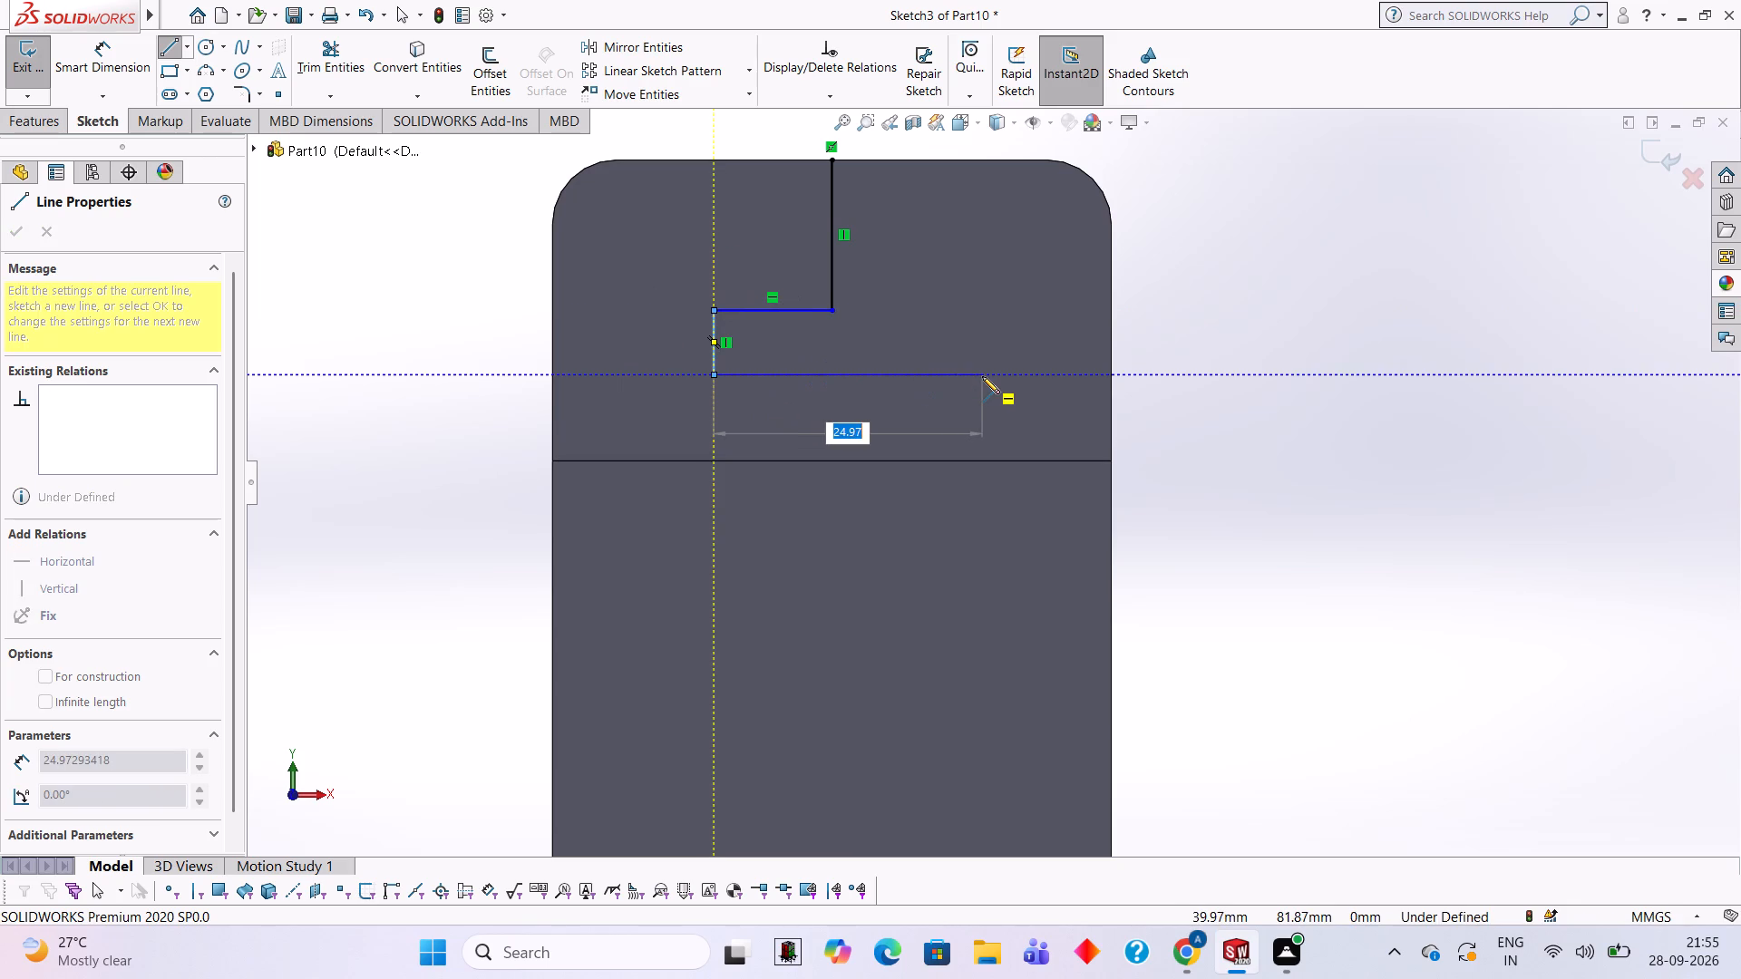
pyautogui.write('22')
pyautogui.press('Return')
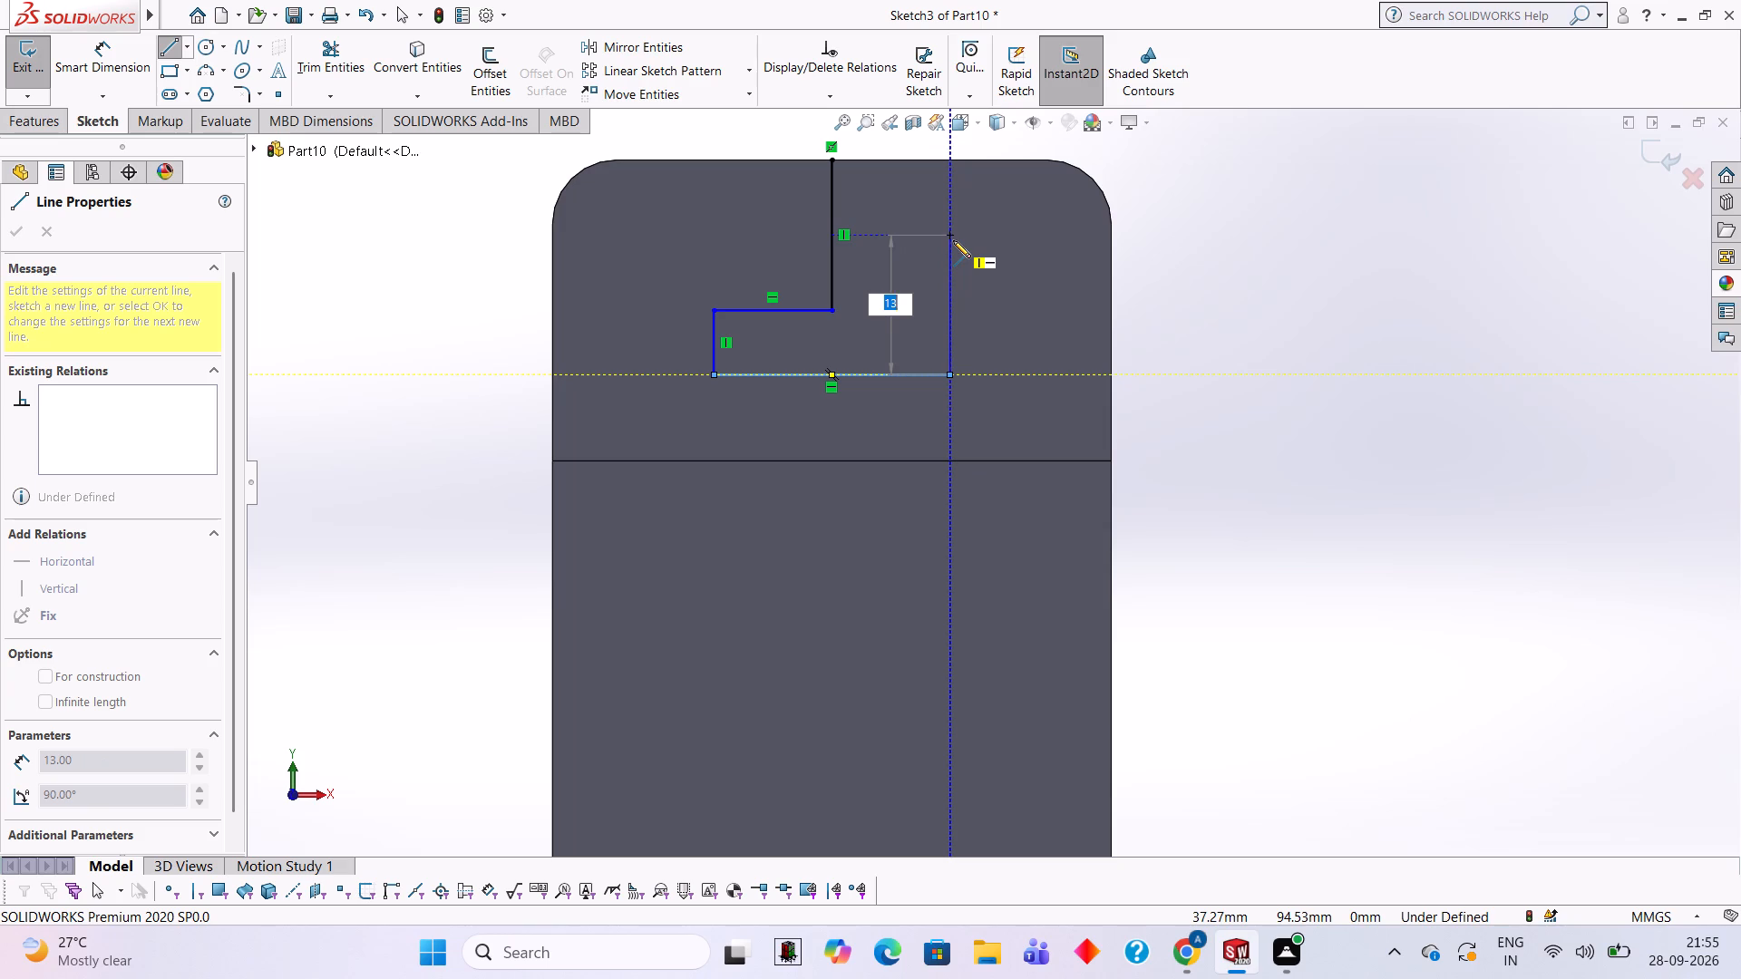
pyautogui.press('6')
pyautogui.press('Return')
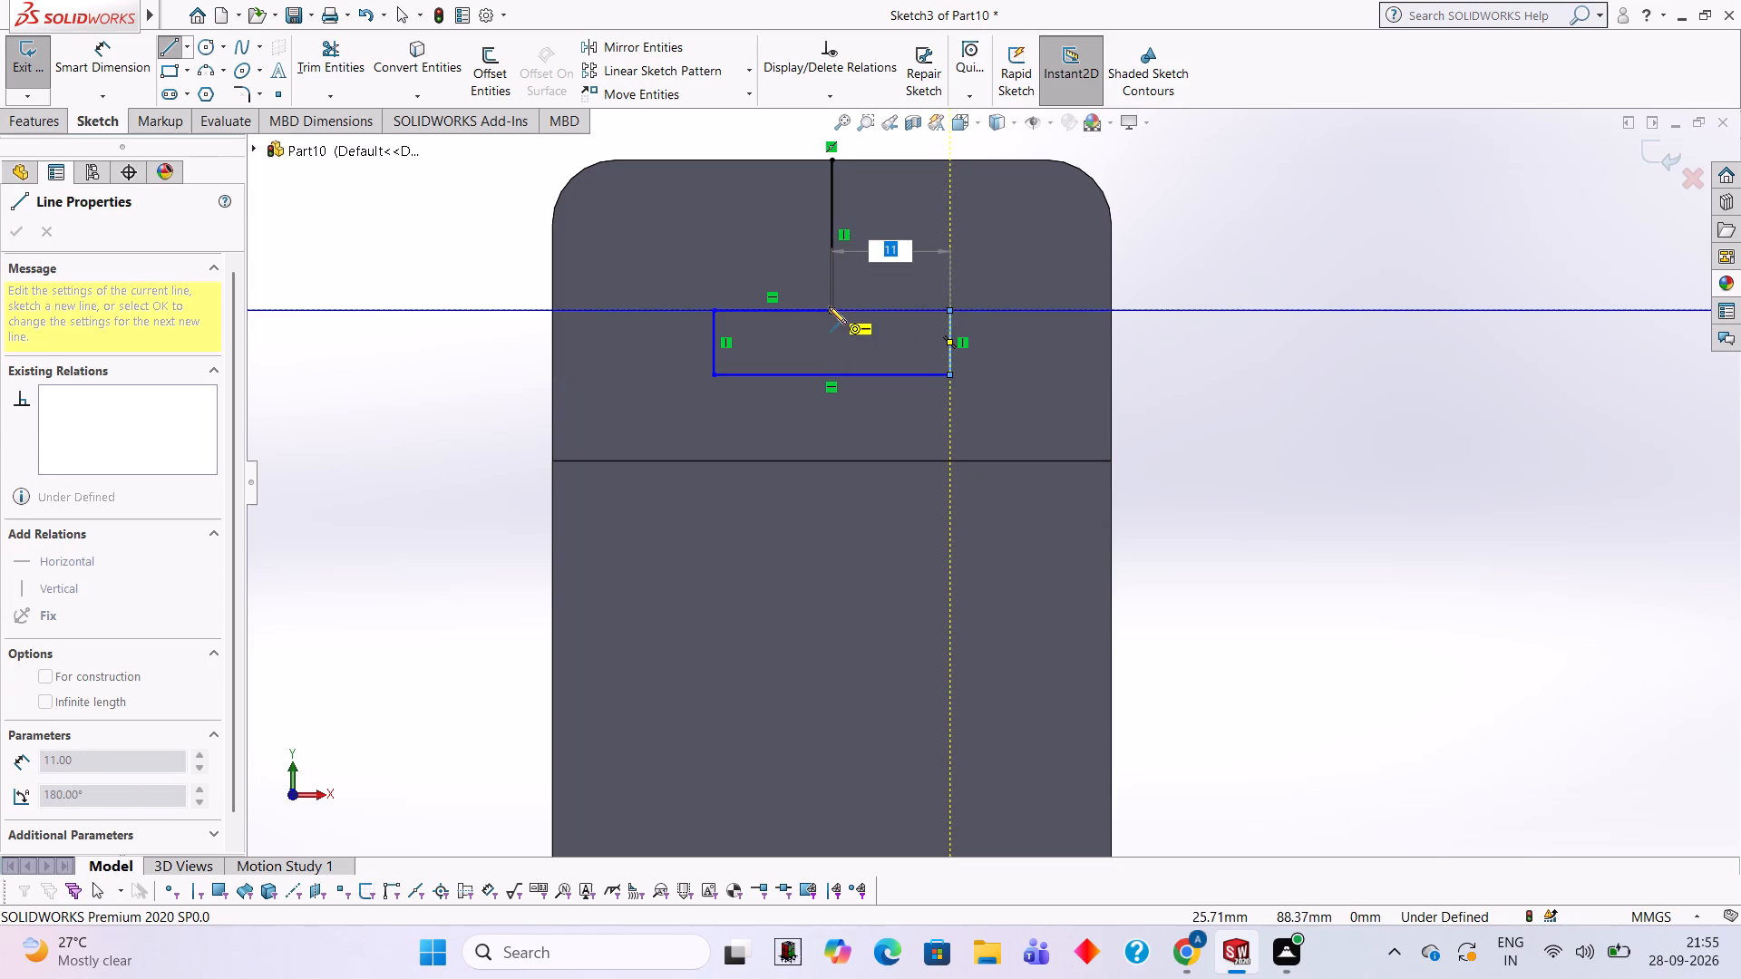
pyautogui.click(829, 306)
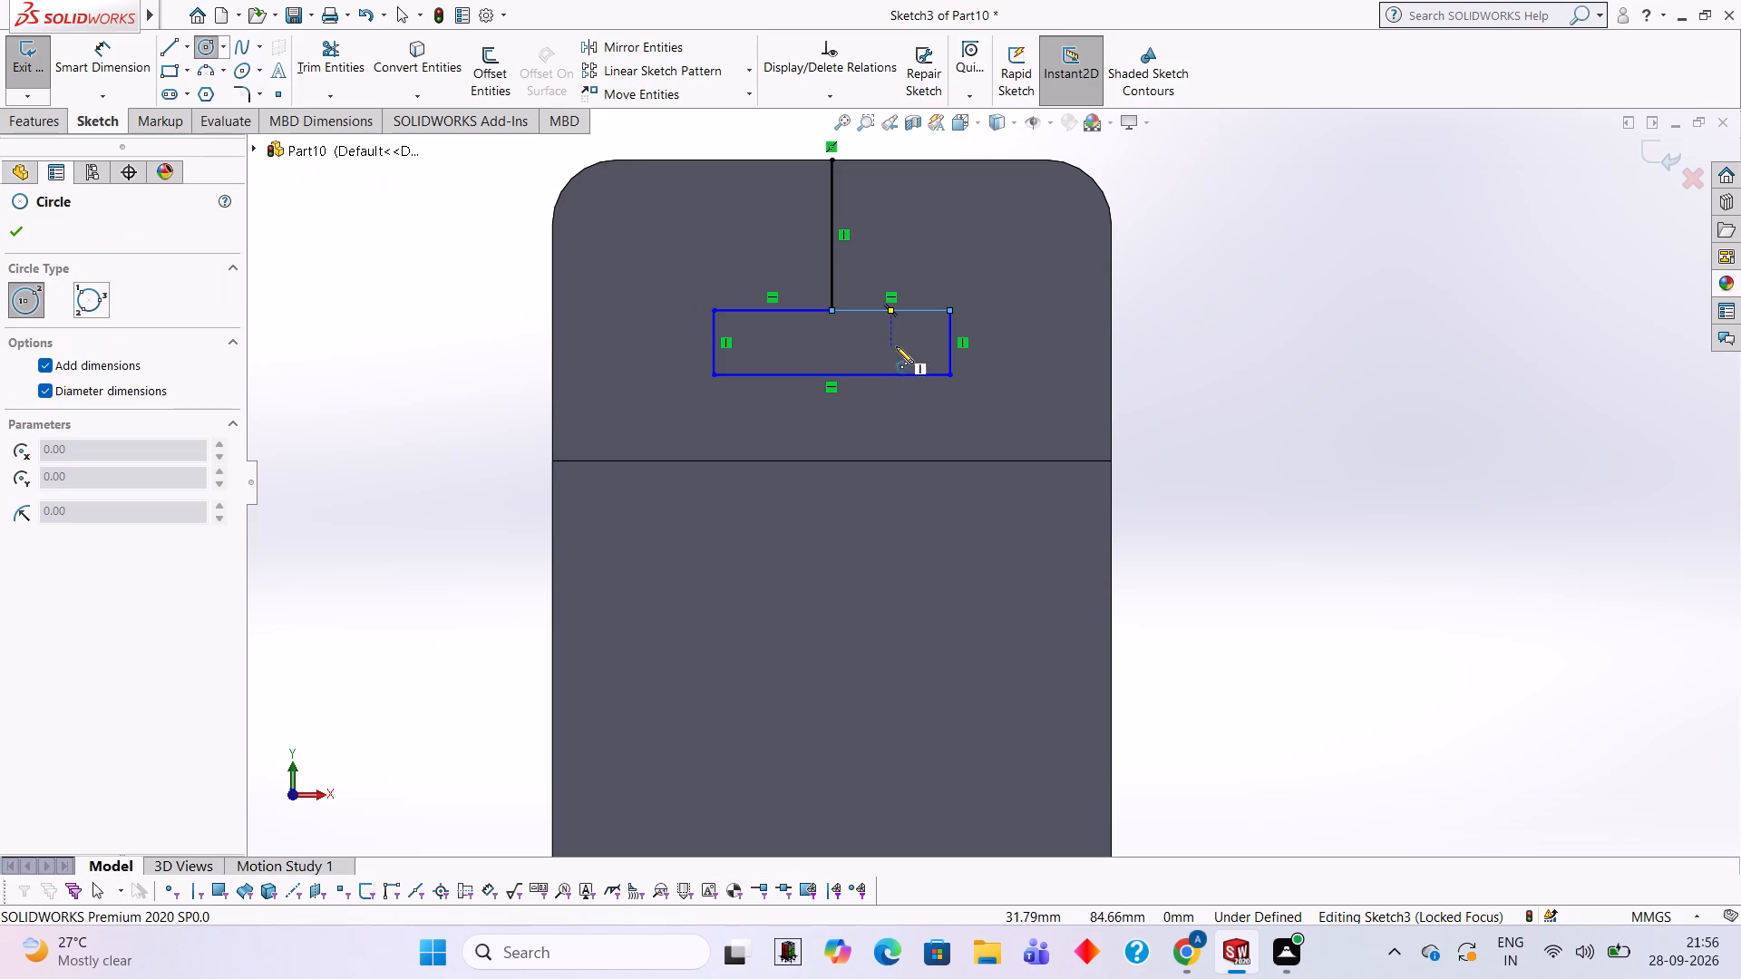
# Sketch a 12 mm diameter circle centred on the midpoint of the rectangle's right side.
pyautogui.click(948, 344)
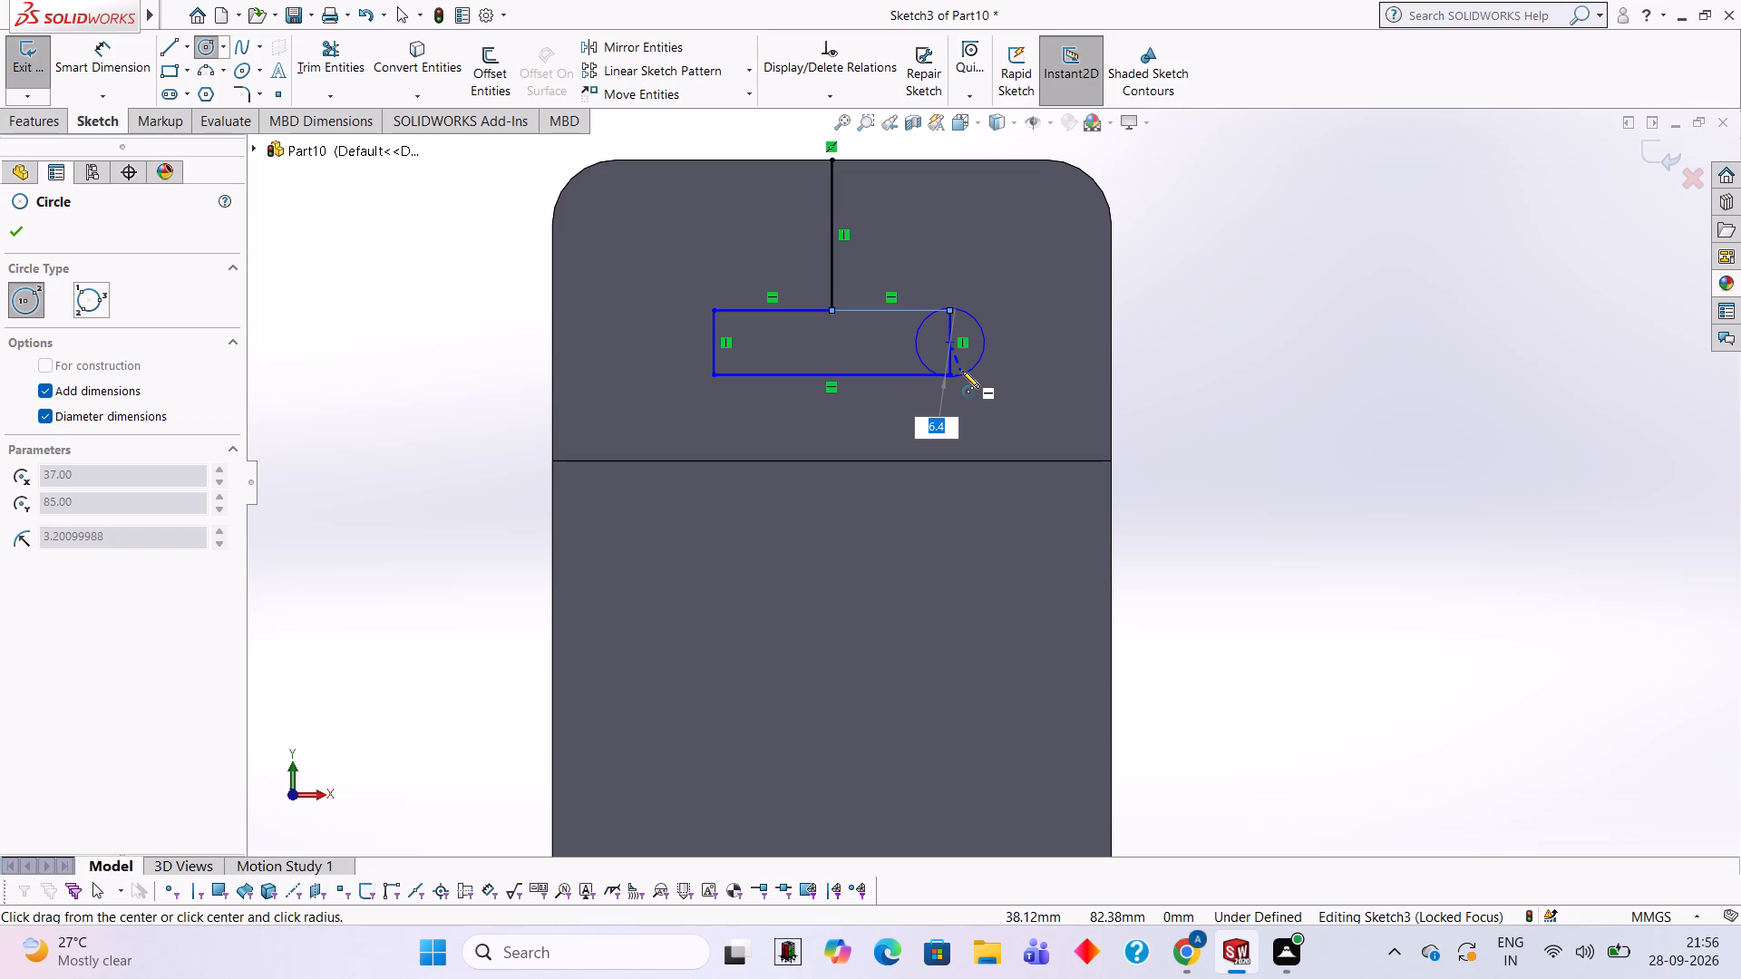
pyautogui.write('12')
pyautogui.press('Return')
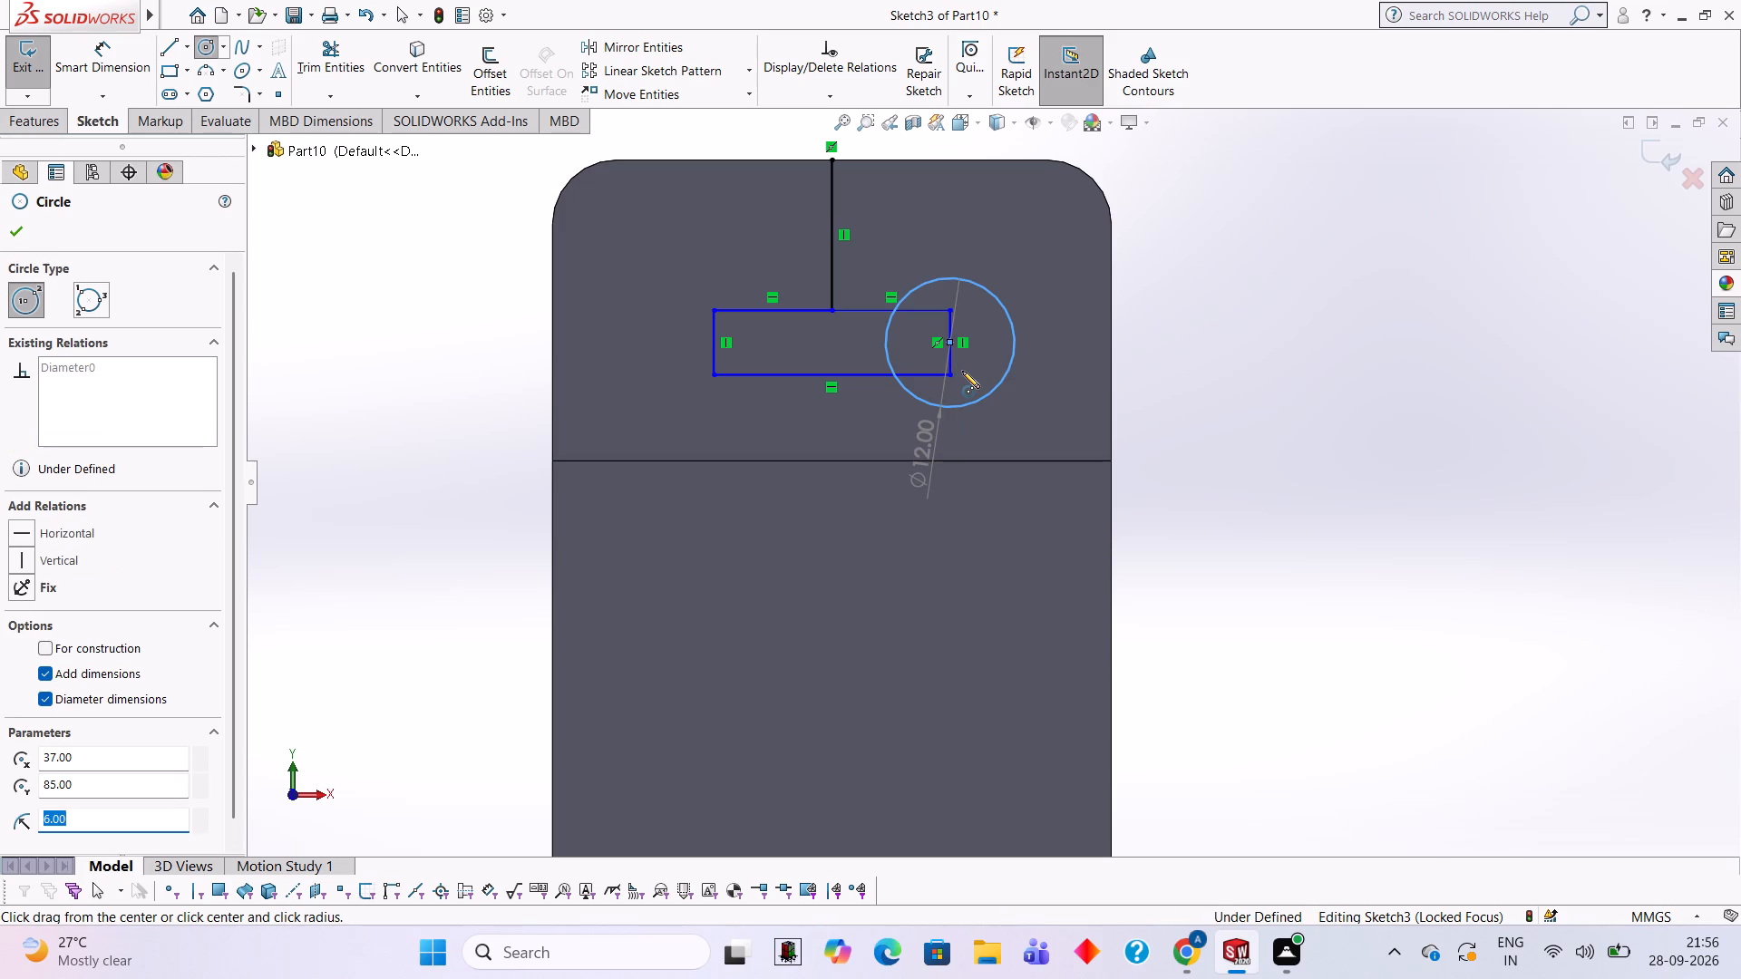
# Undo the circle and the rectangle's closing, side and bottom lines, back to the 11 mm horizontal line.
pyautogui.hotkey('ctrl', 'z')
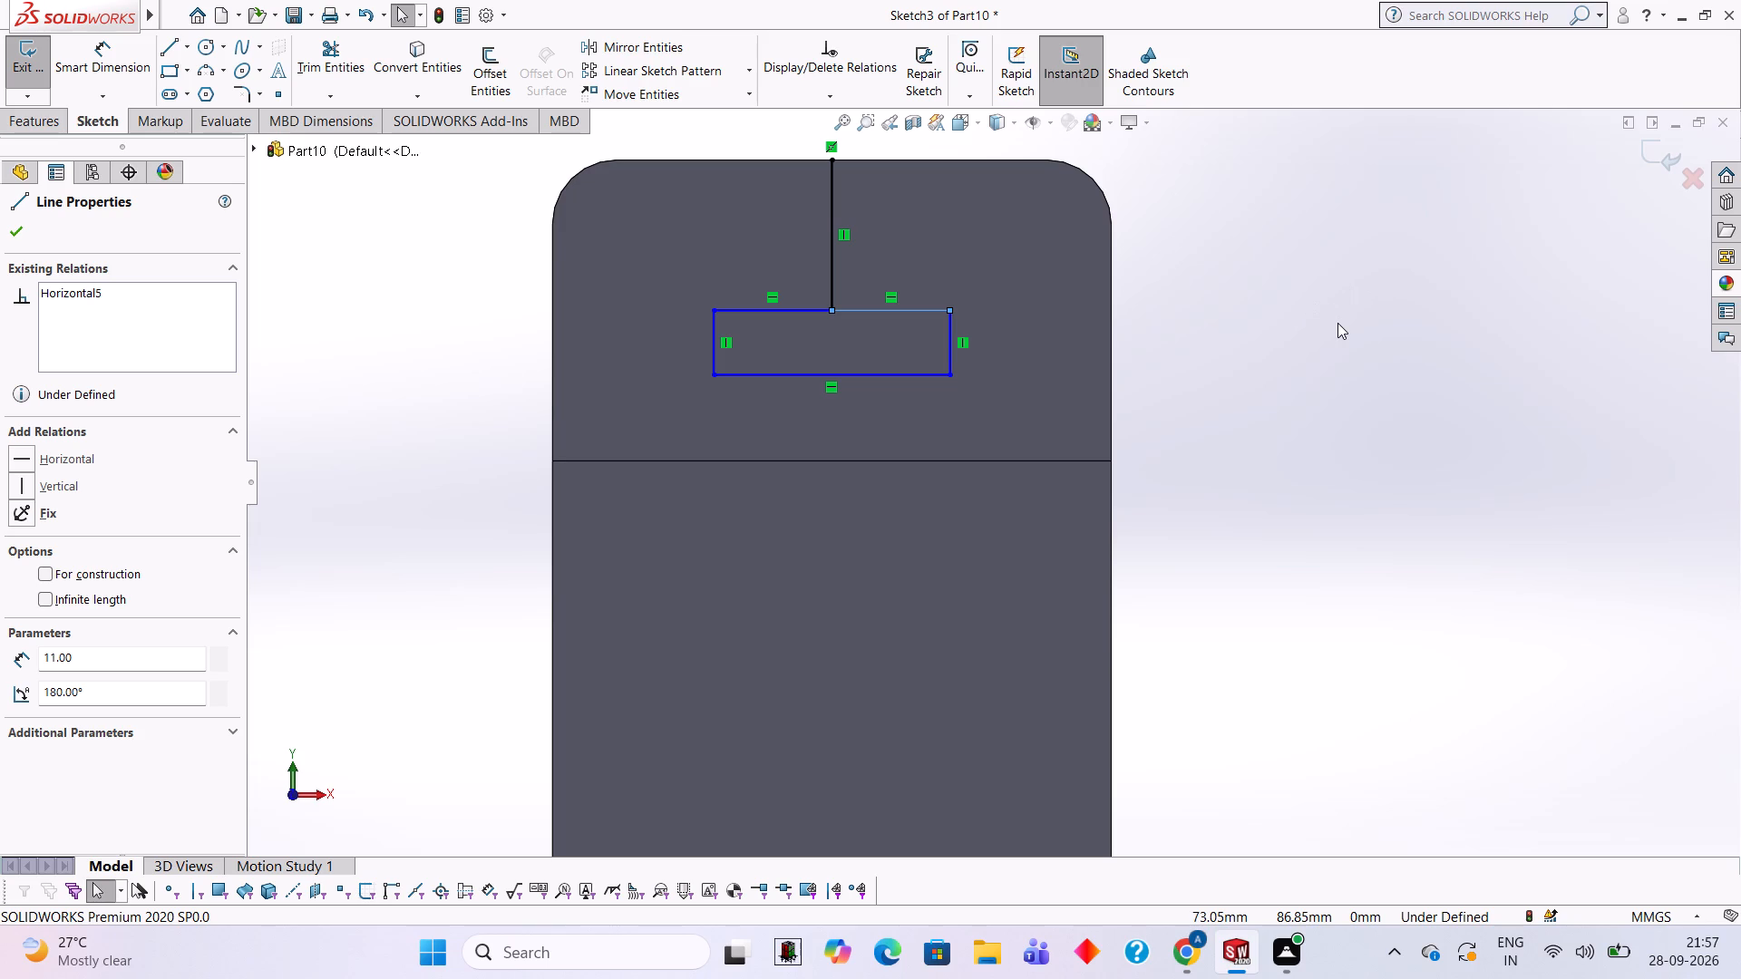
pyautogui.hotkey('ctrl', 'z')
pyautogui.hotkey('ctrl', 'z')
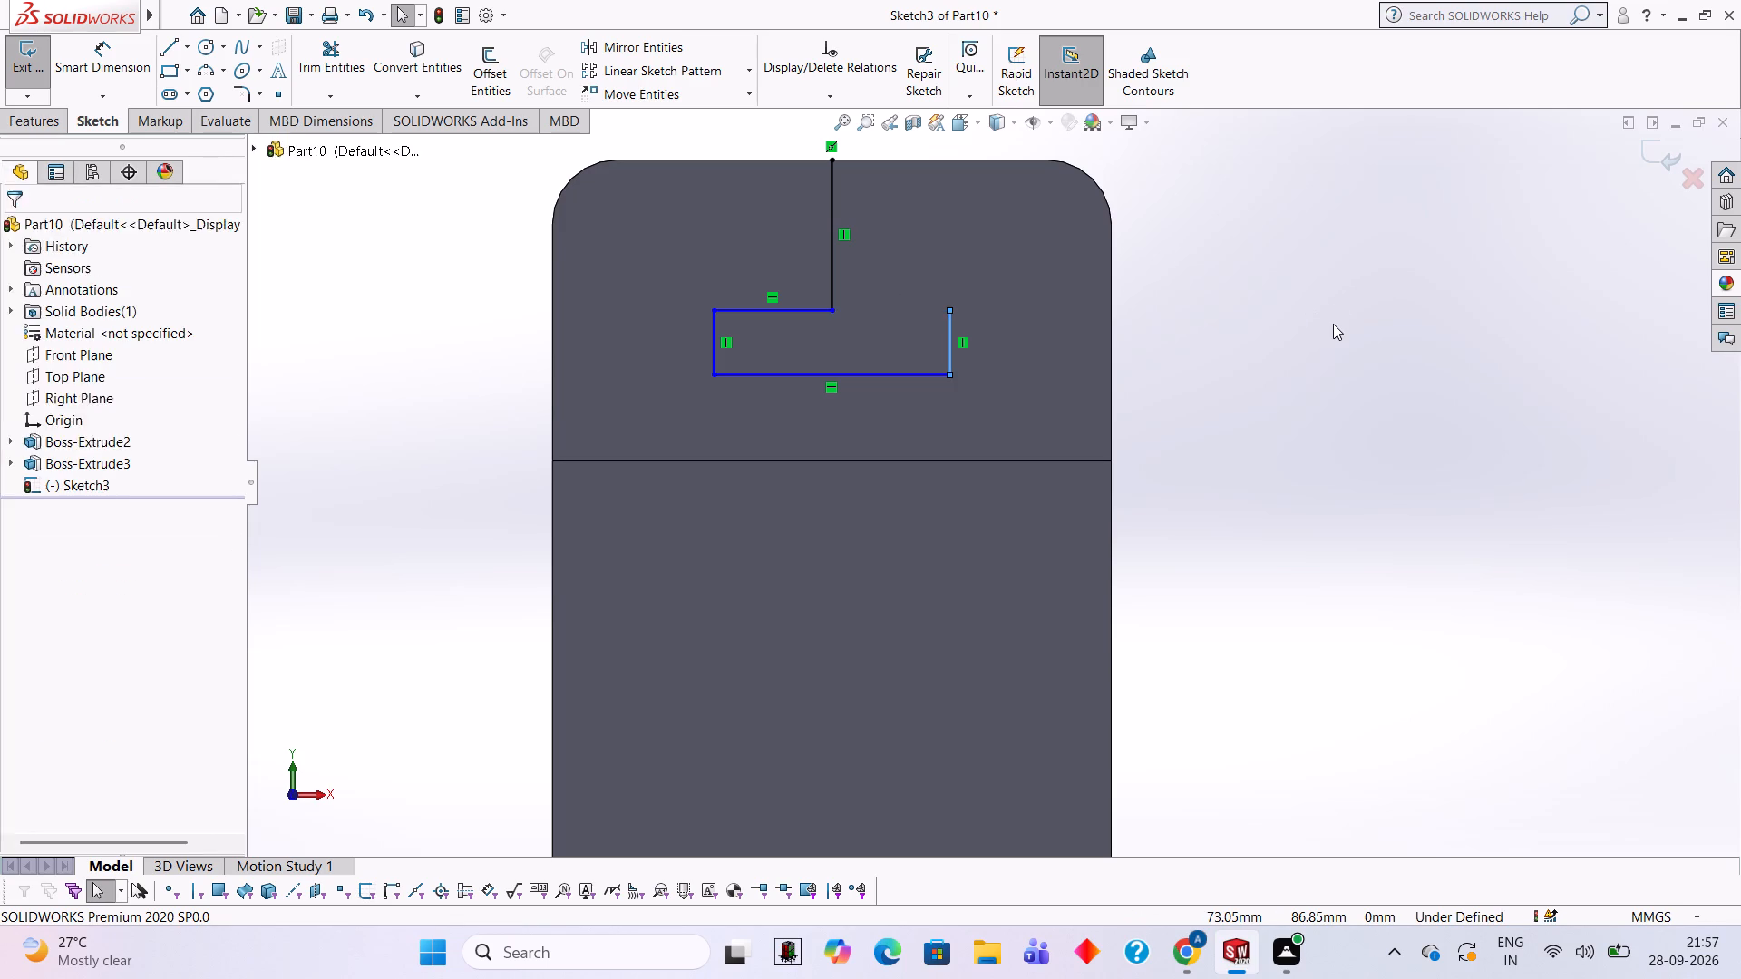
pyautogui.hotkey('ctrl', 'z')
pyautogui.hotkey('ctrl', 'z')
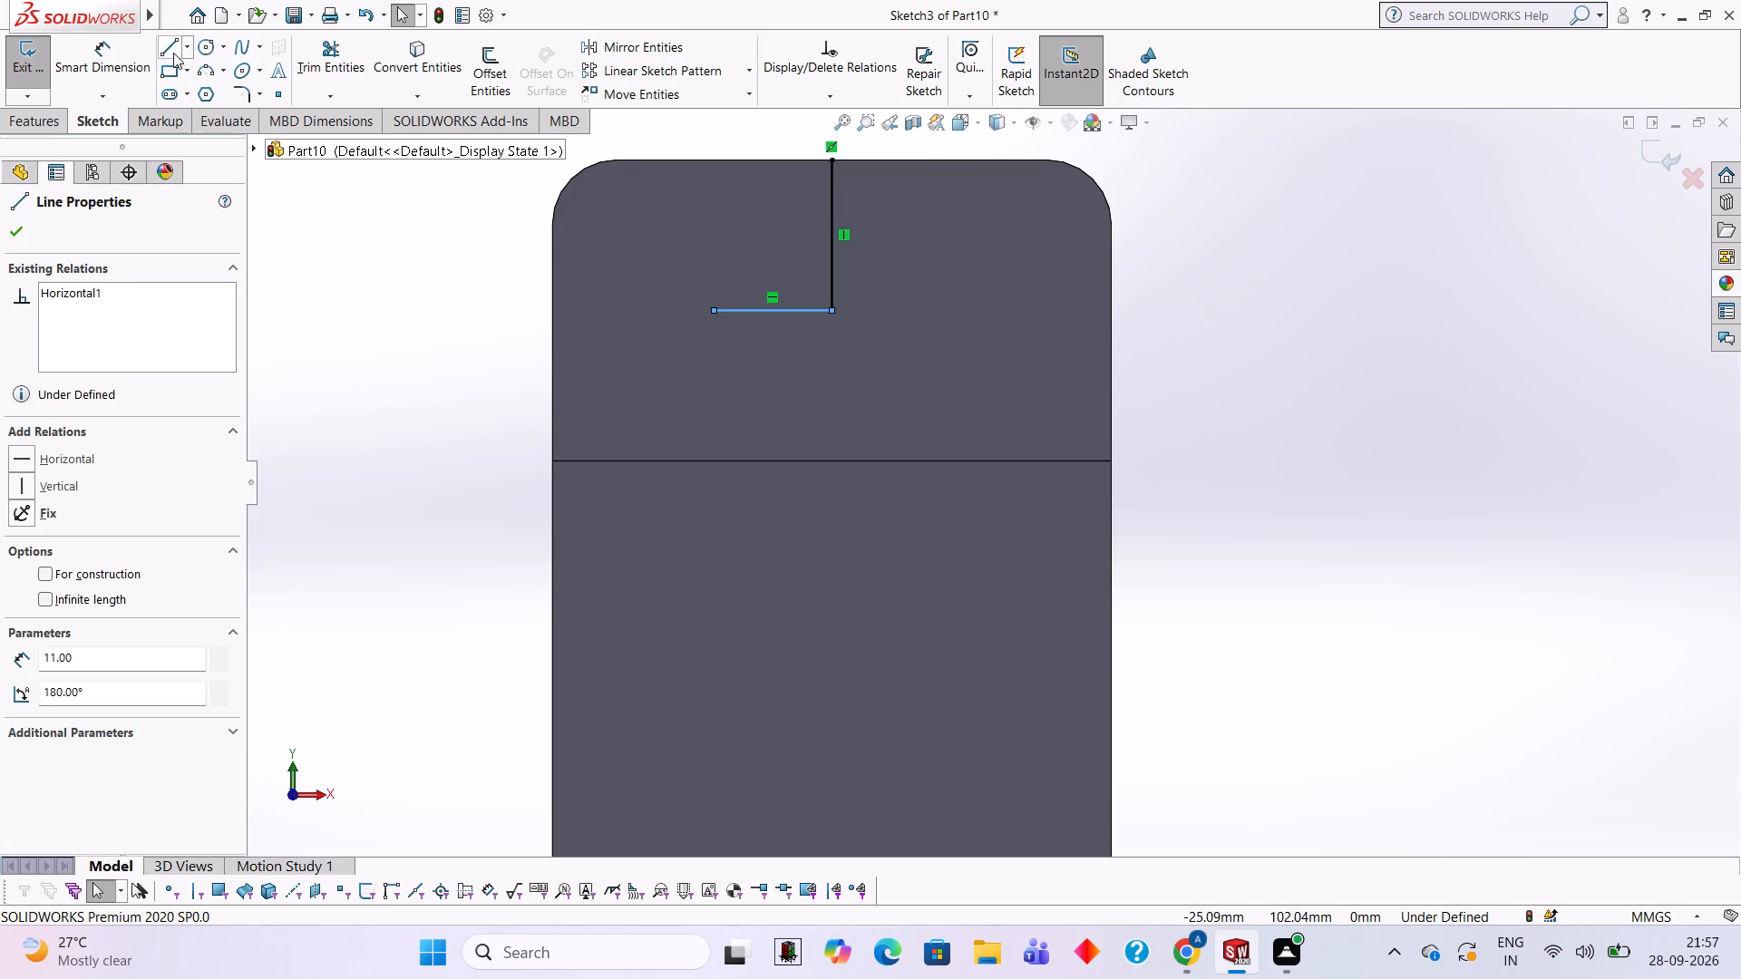
# Sketch a 12 mm vertical line down from the 11 mm line's left end, continued by a 22 mm horizontal line to the right.
pyautogui.click(174, 42)
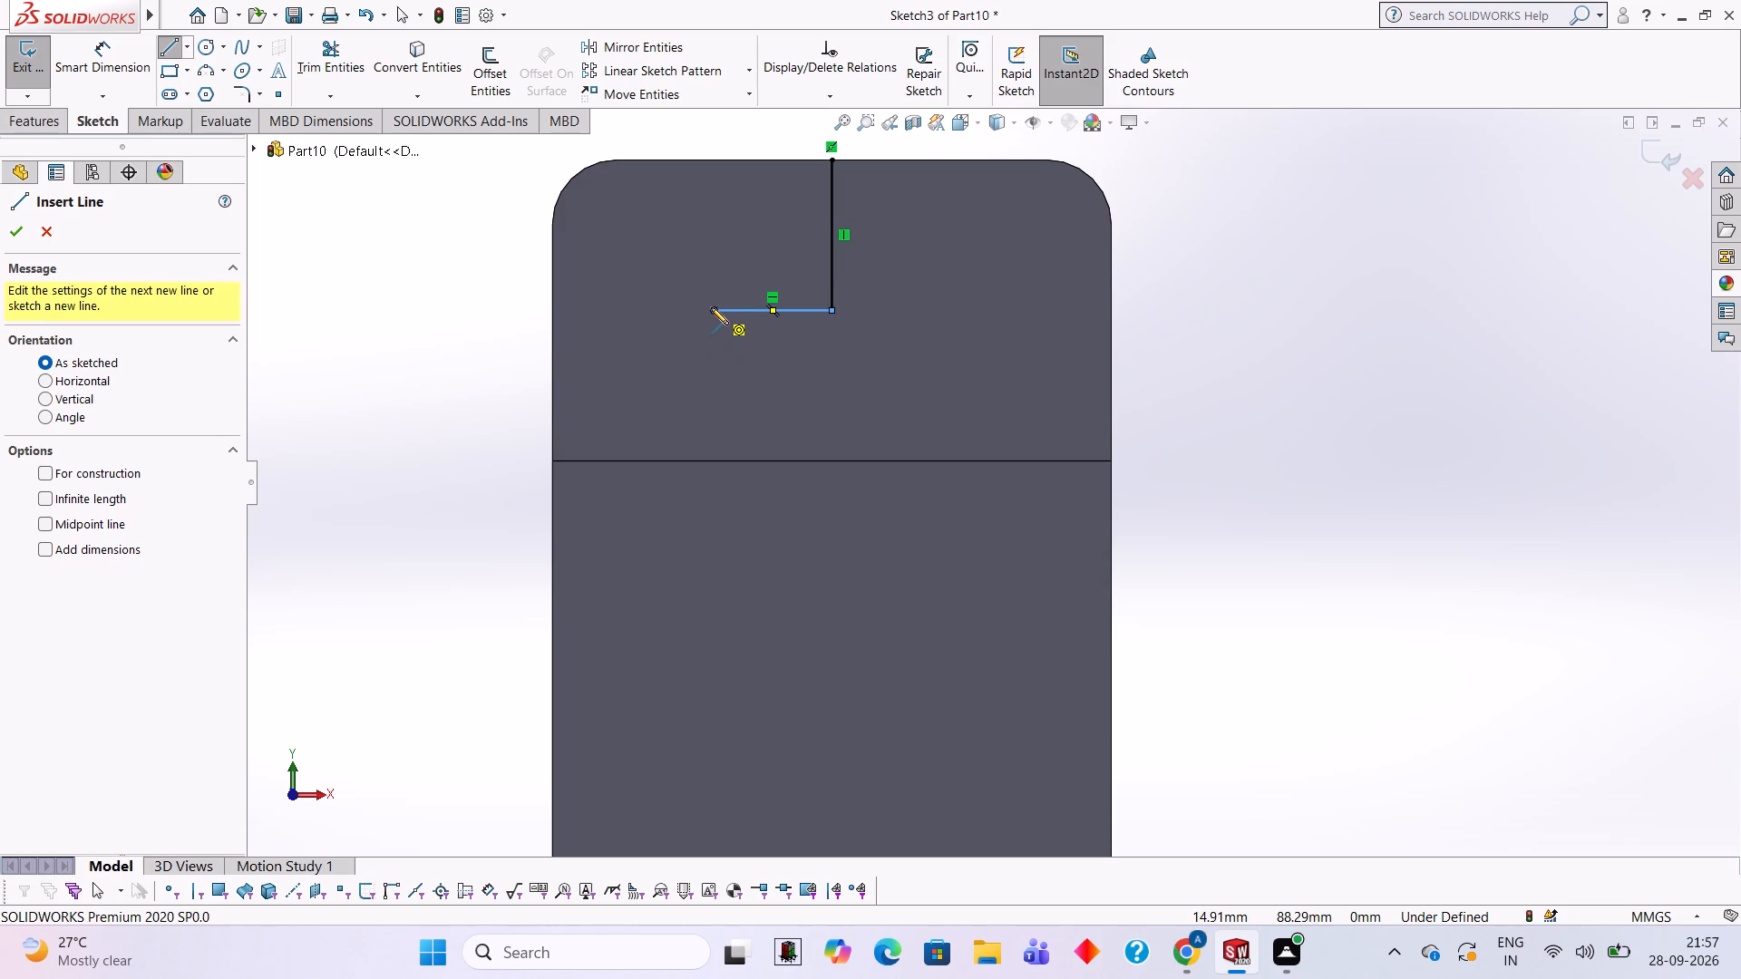
pyautogui.click(714, 309)
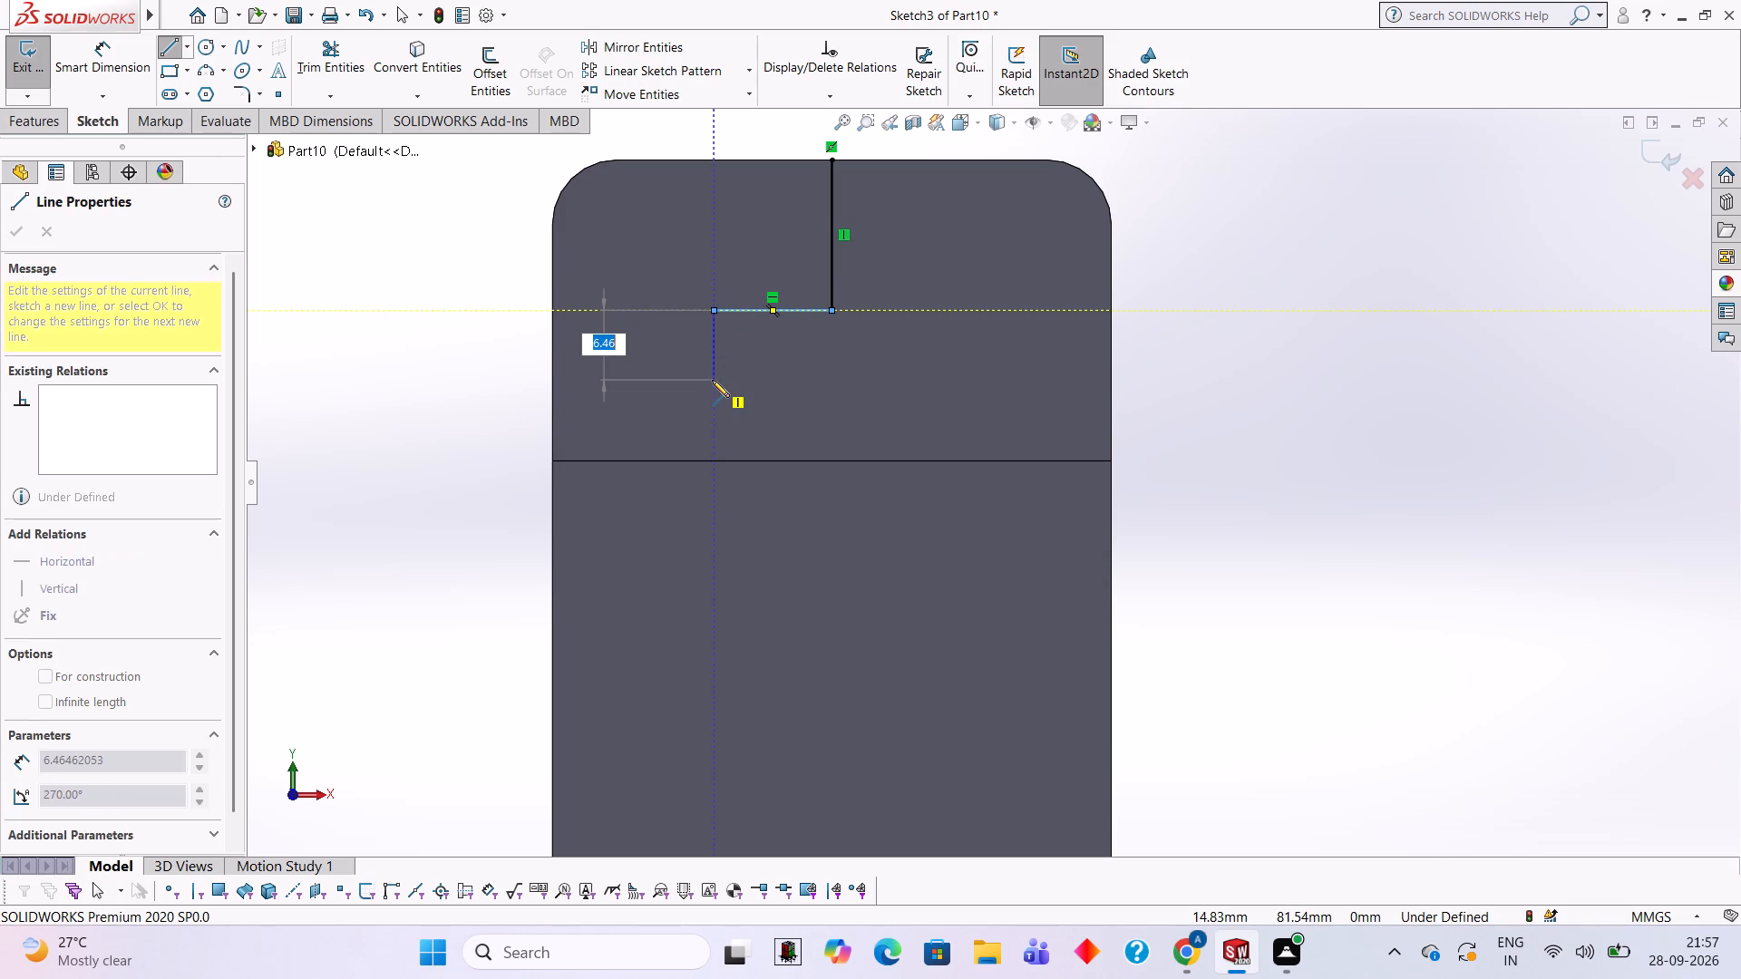
pyautogui.write('12')
pyautogui.press('Return')
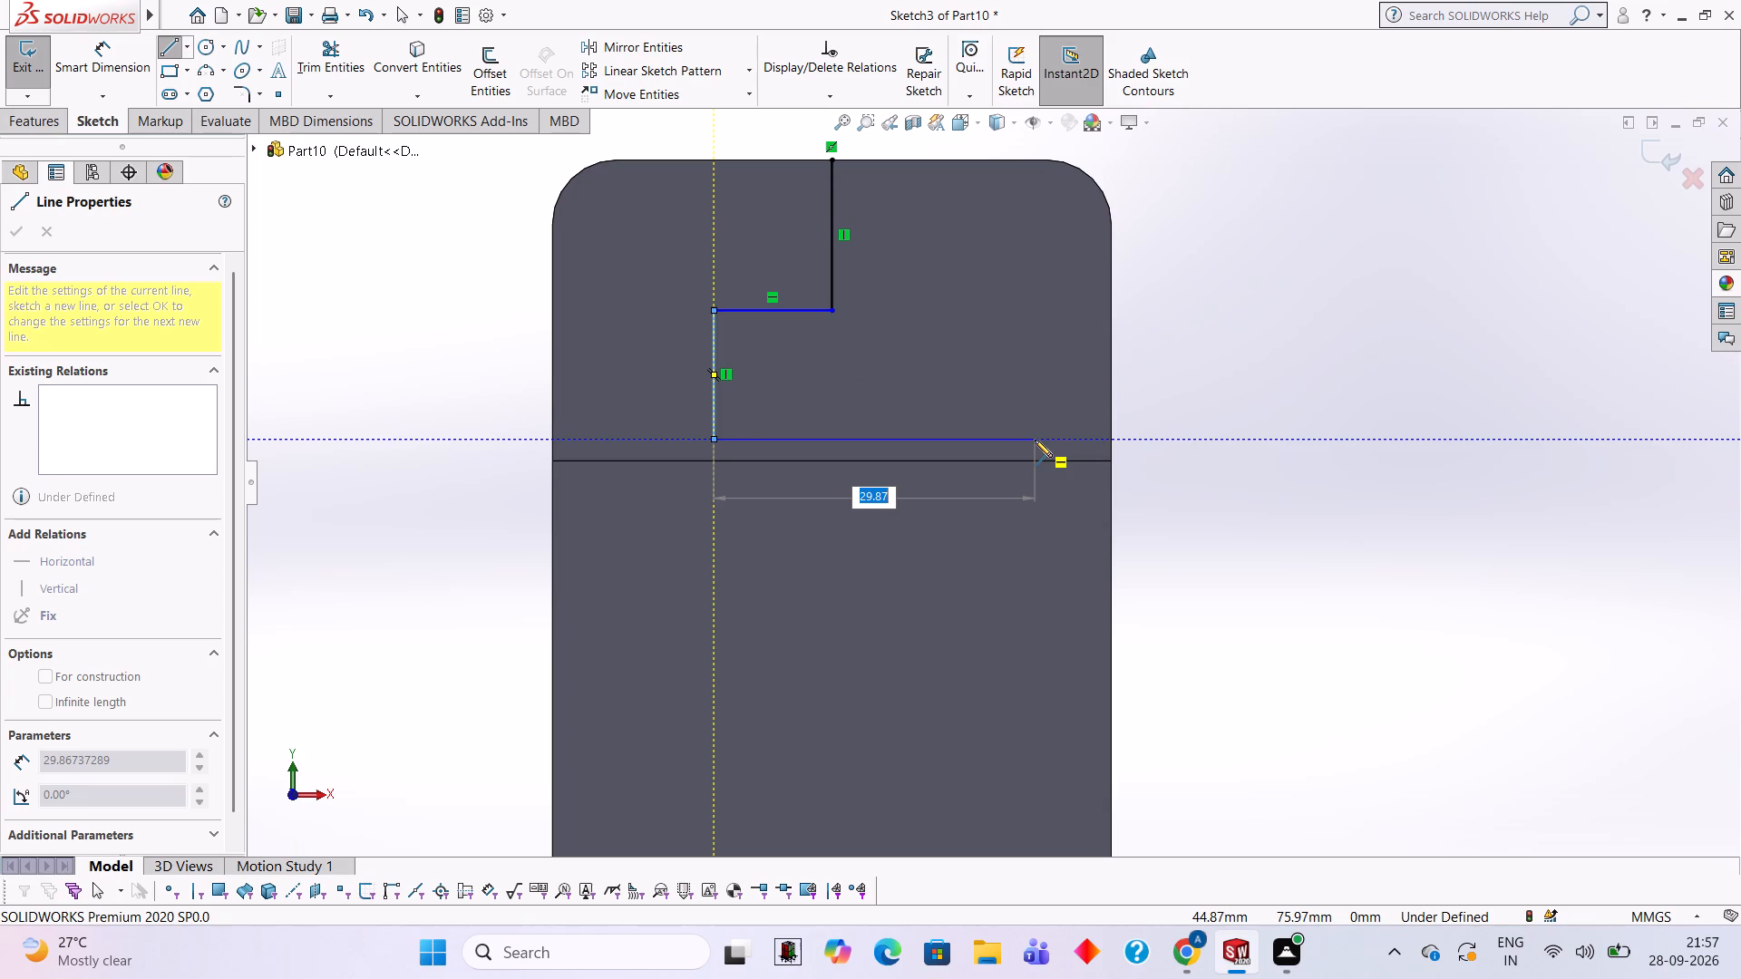
pyautogui.write('22')
pyautogui.press('Return')
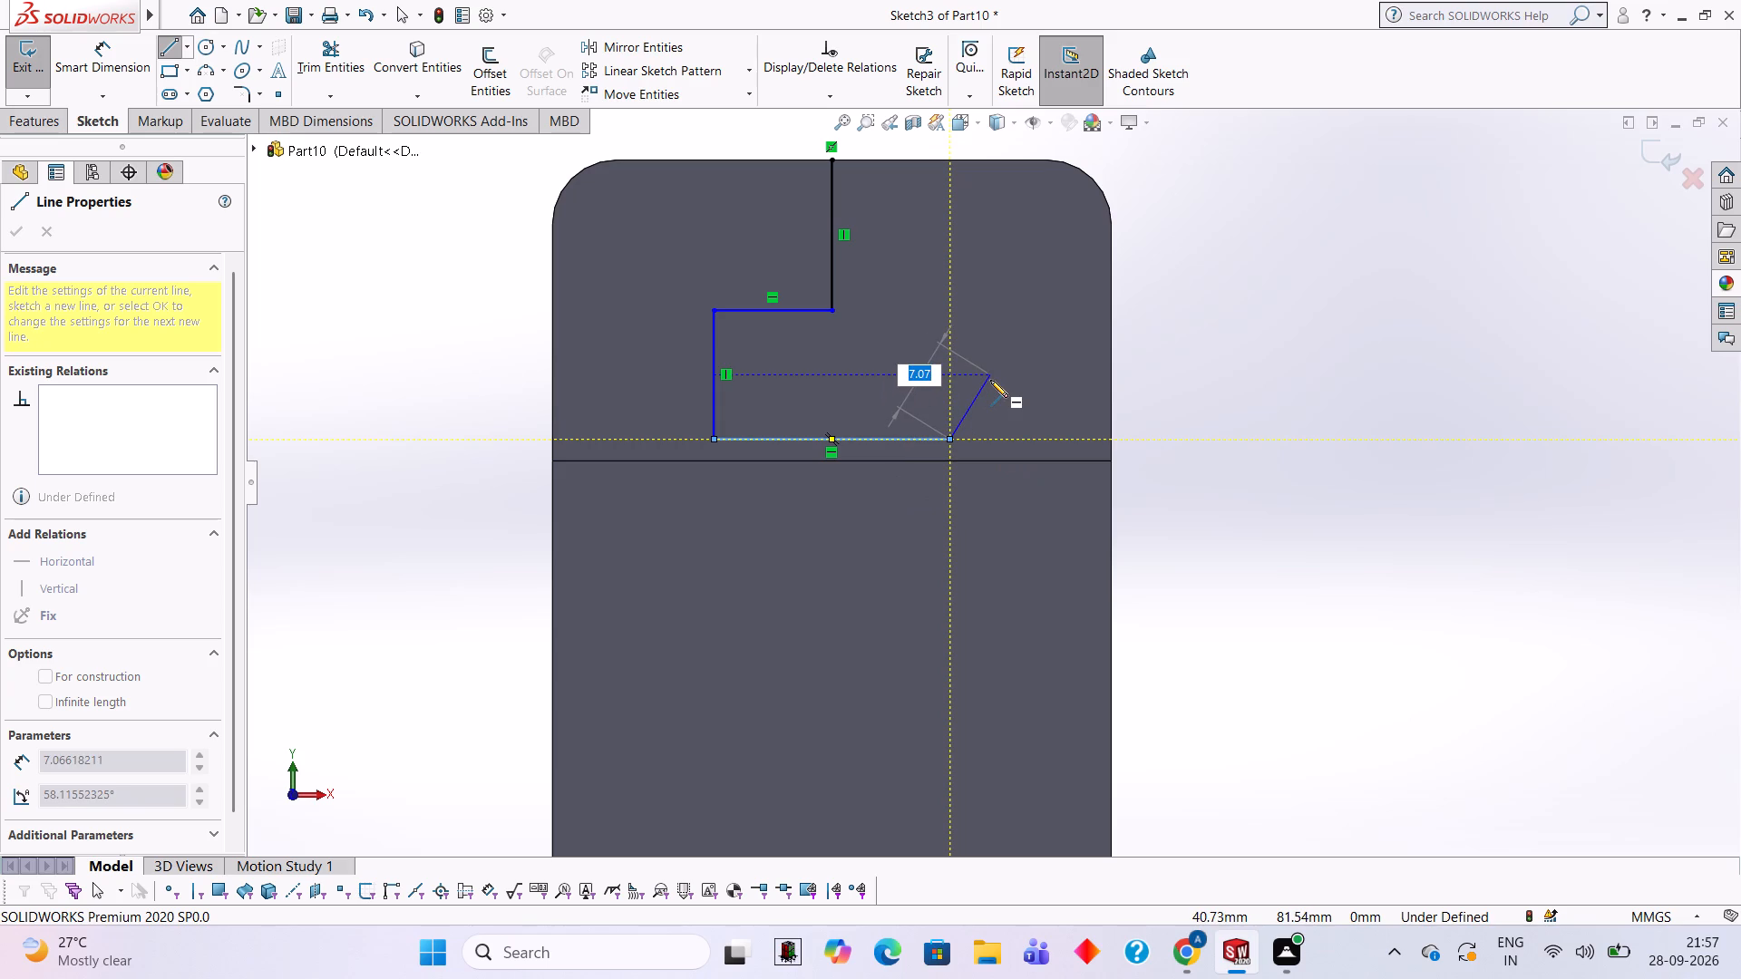
pyautogui.press('Escape')
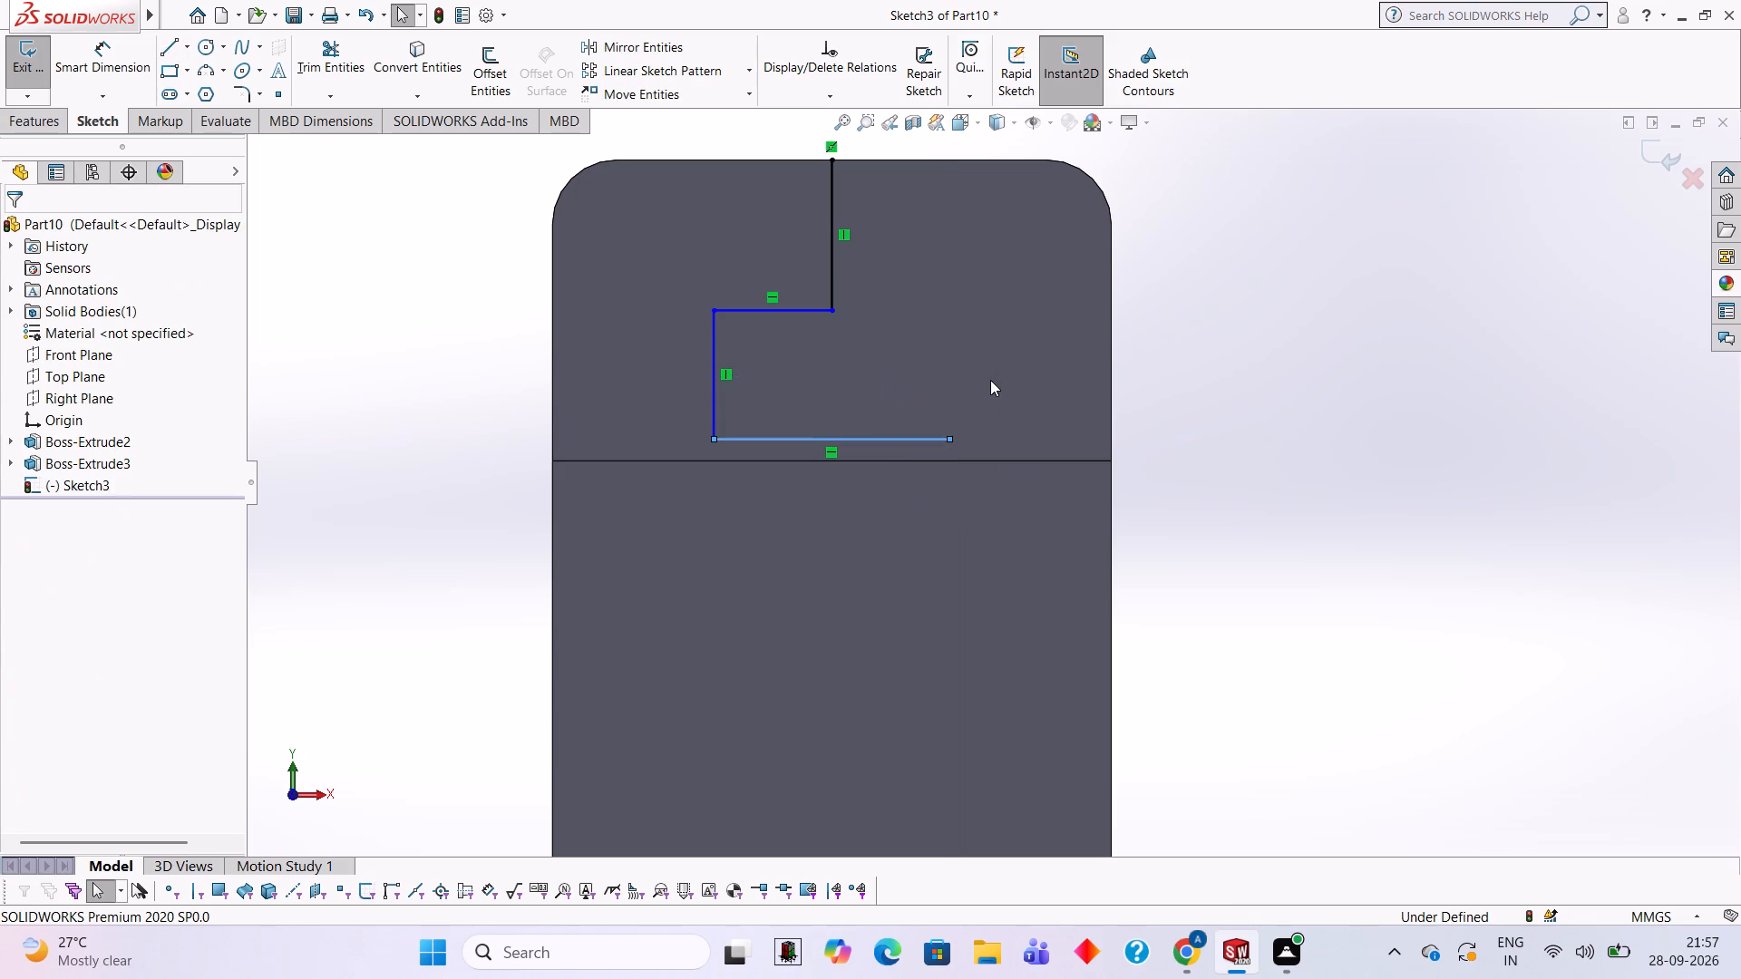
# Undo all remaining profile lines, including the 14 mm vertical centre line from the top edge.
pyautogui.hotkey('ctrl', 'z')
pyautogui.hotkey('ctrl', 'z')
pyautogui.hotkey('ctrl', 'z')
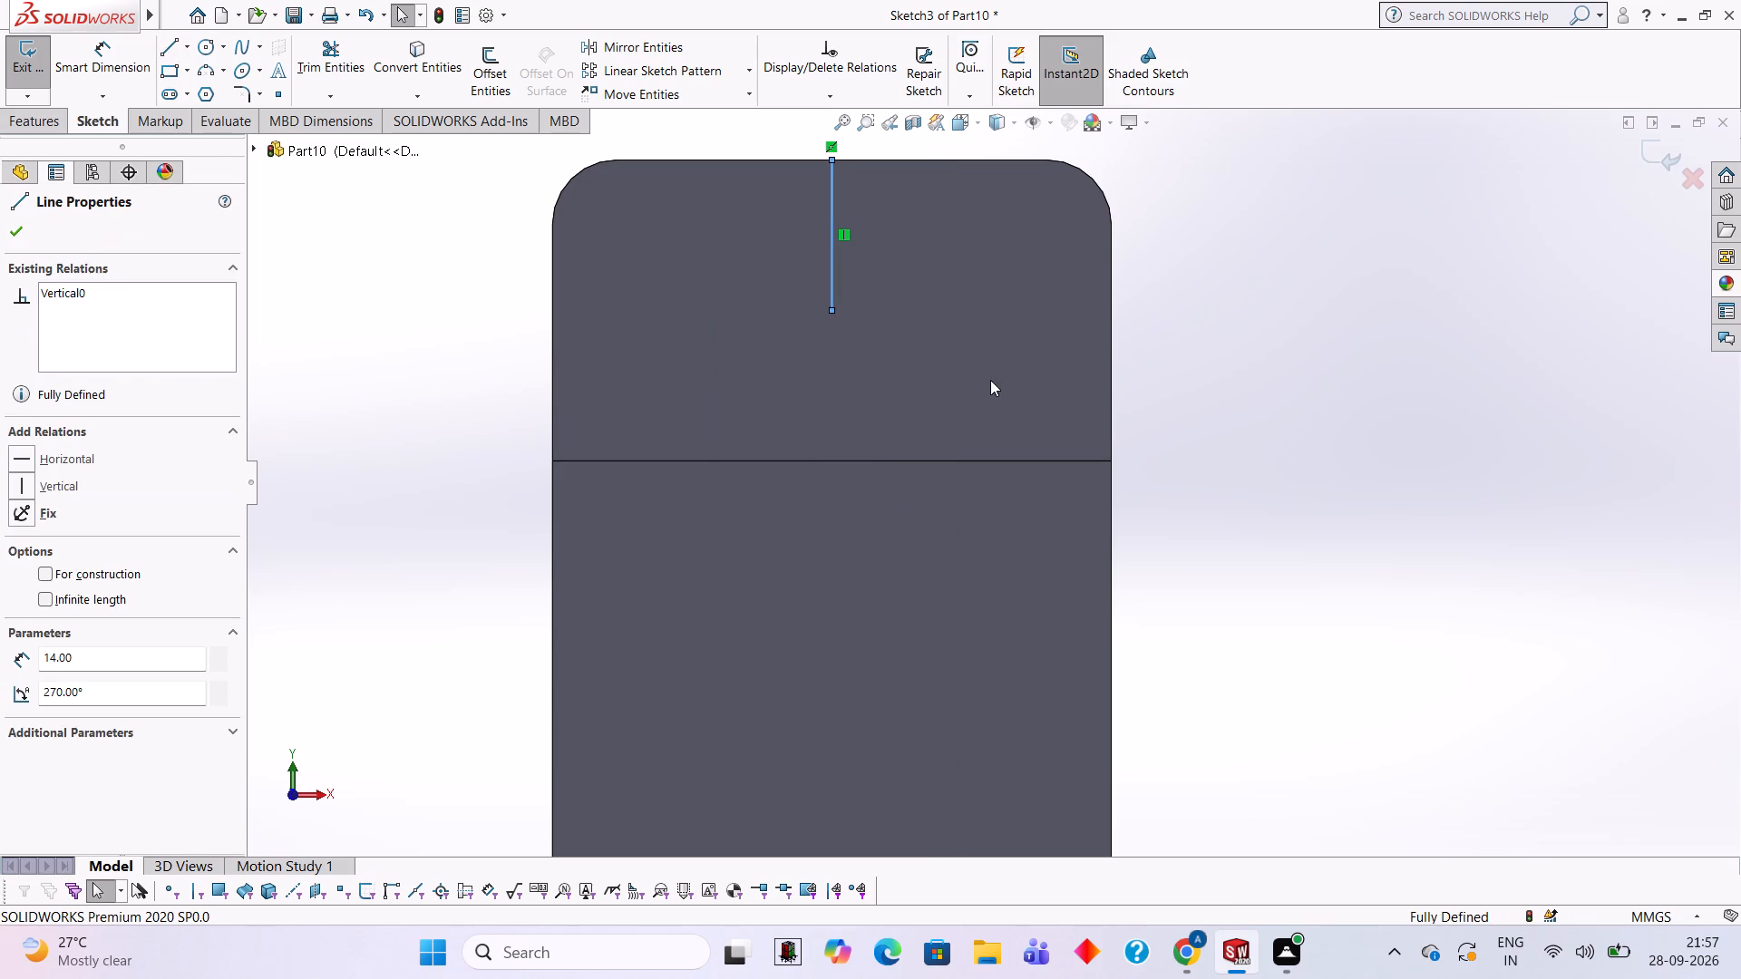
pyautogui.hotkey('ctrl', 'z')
# Sketch a 14 mm vertical line down from the top edge's midpoint, and an 11 mm horizontal line leftward from that line's midpoint.
pyautogui.click(168, 45)
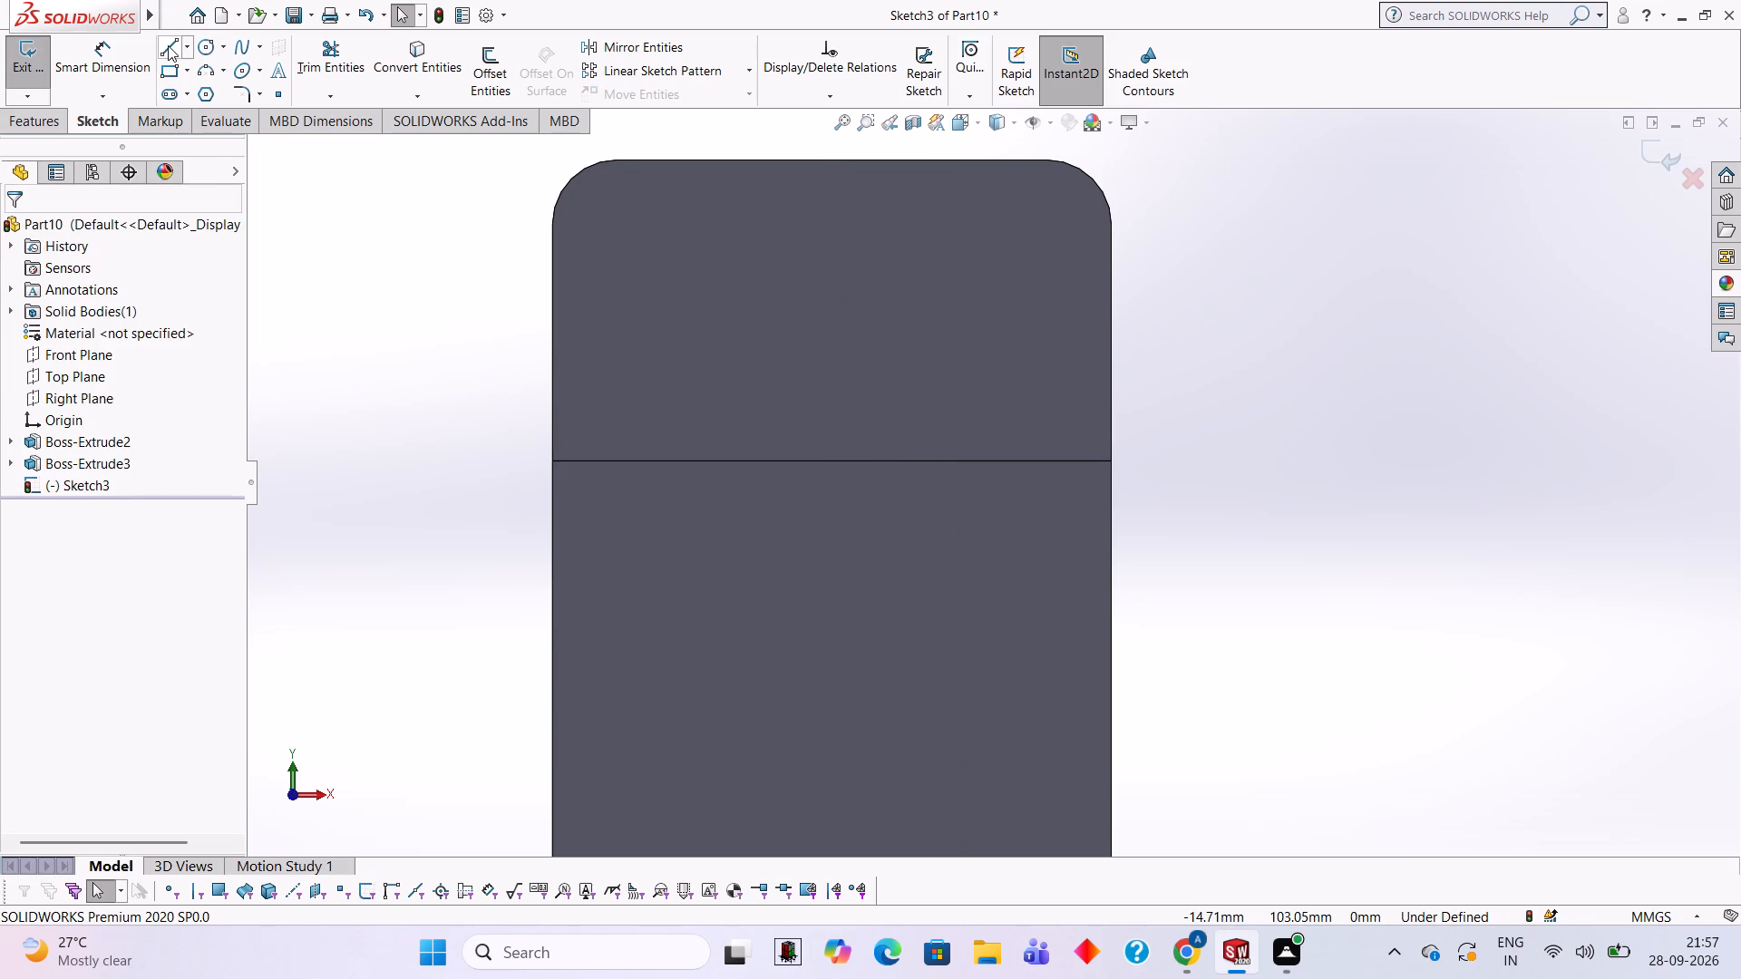
pyautogui.click(828, 159)
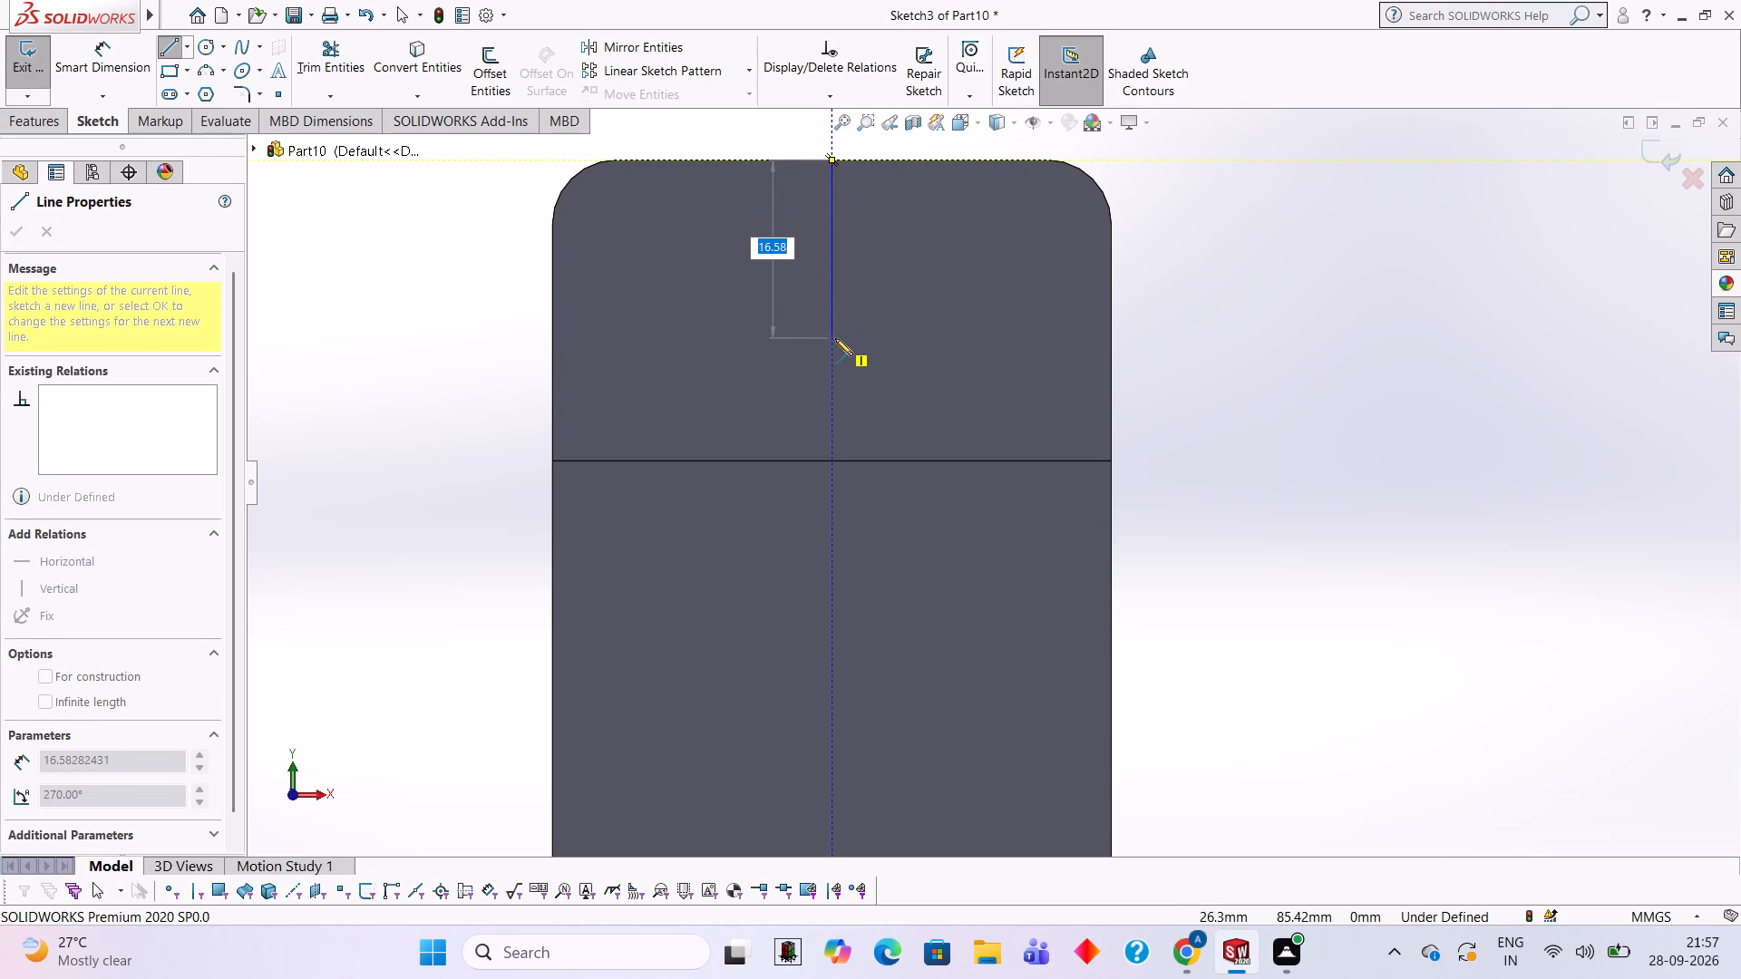
pyautogui.write('14')
pyautogui.press('Return')
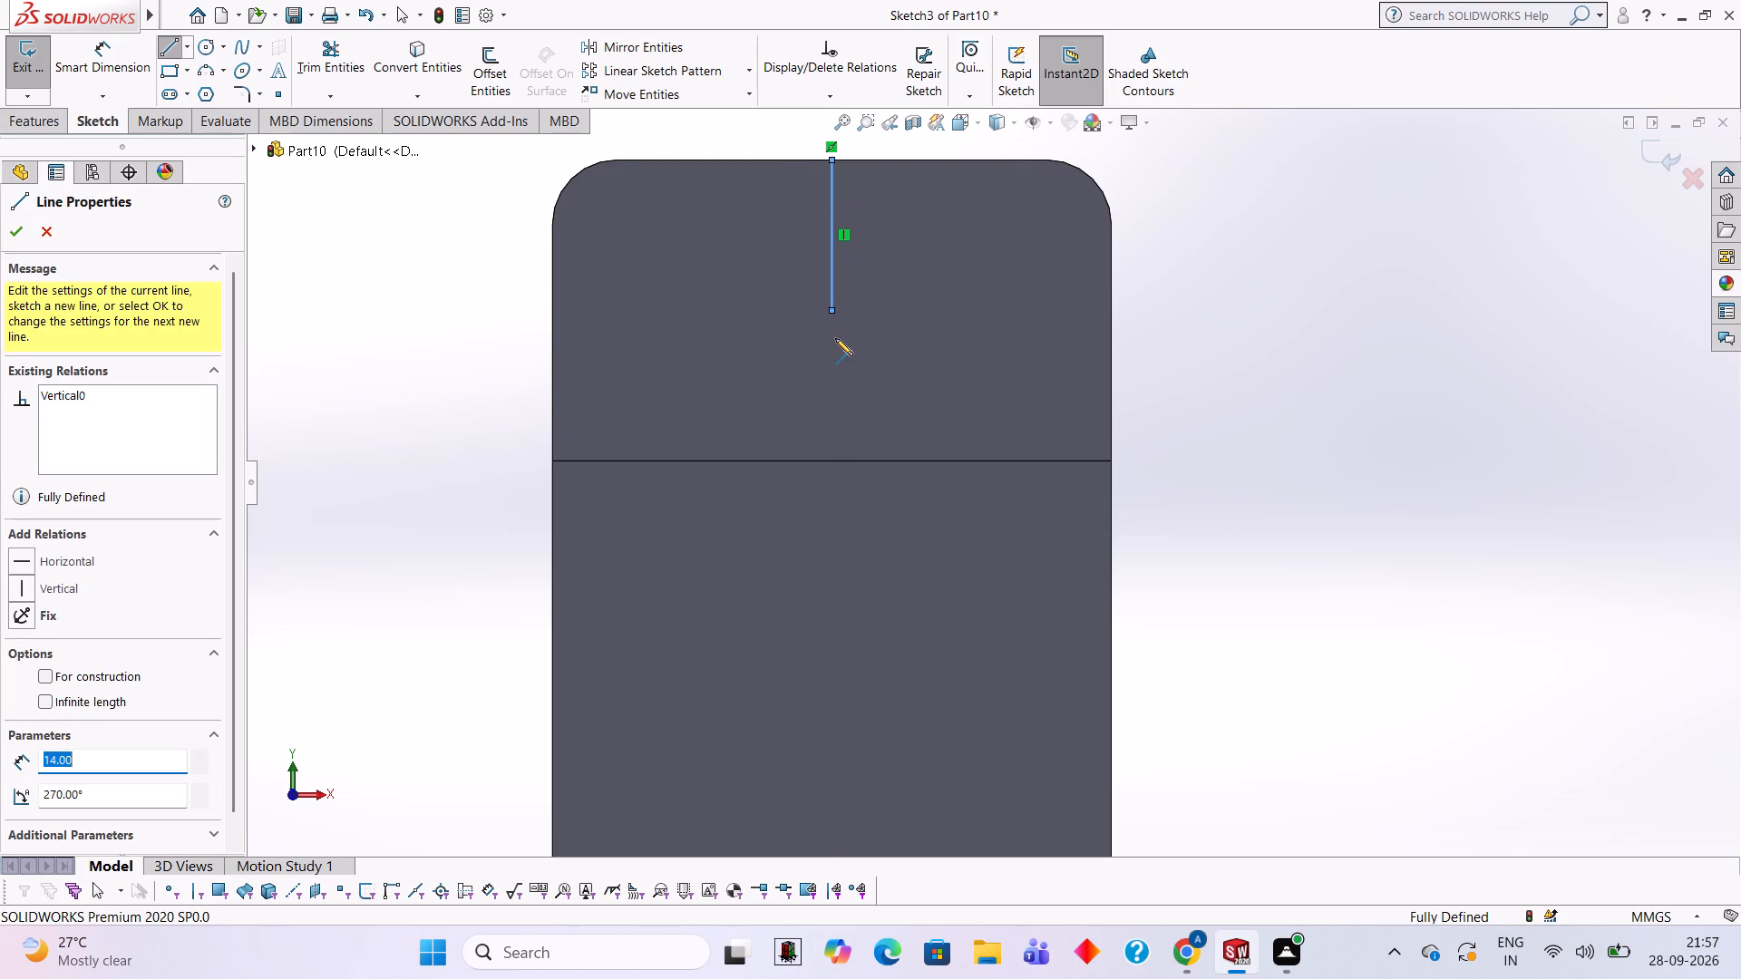
pyautogui.click(831, 235)
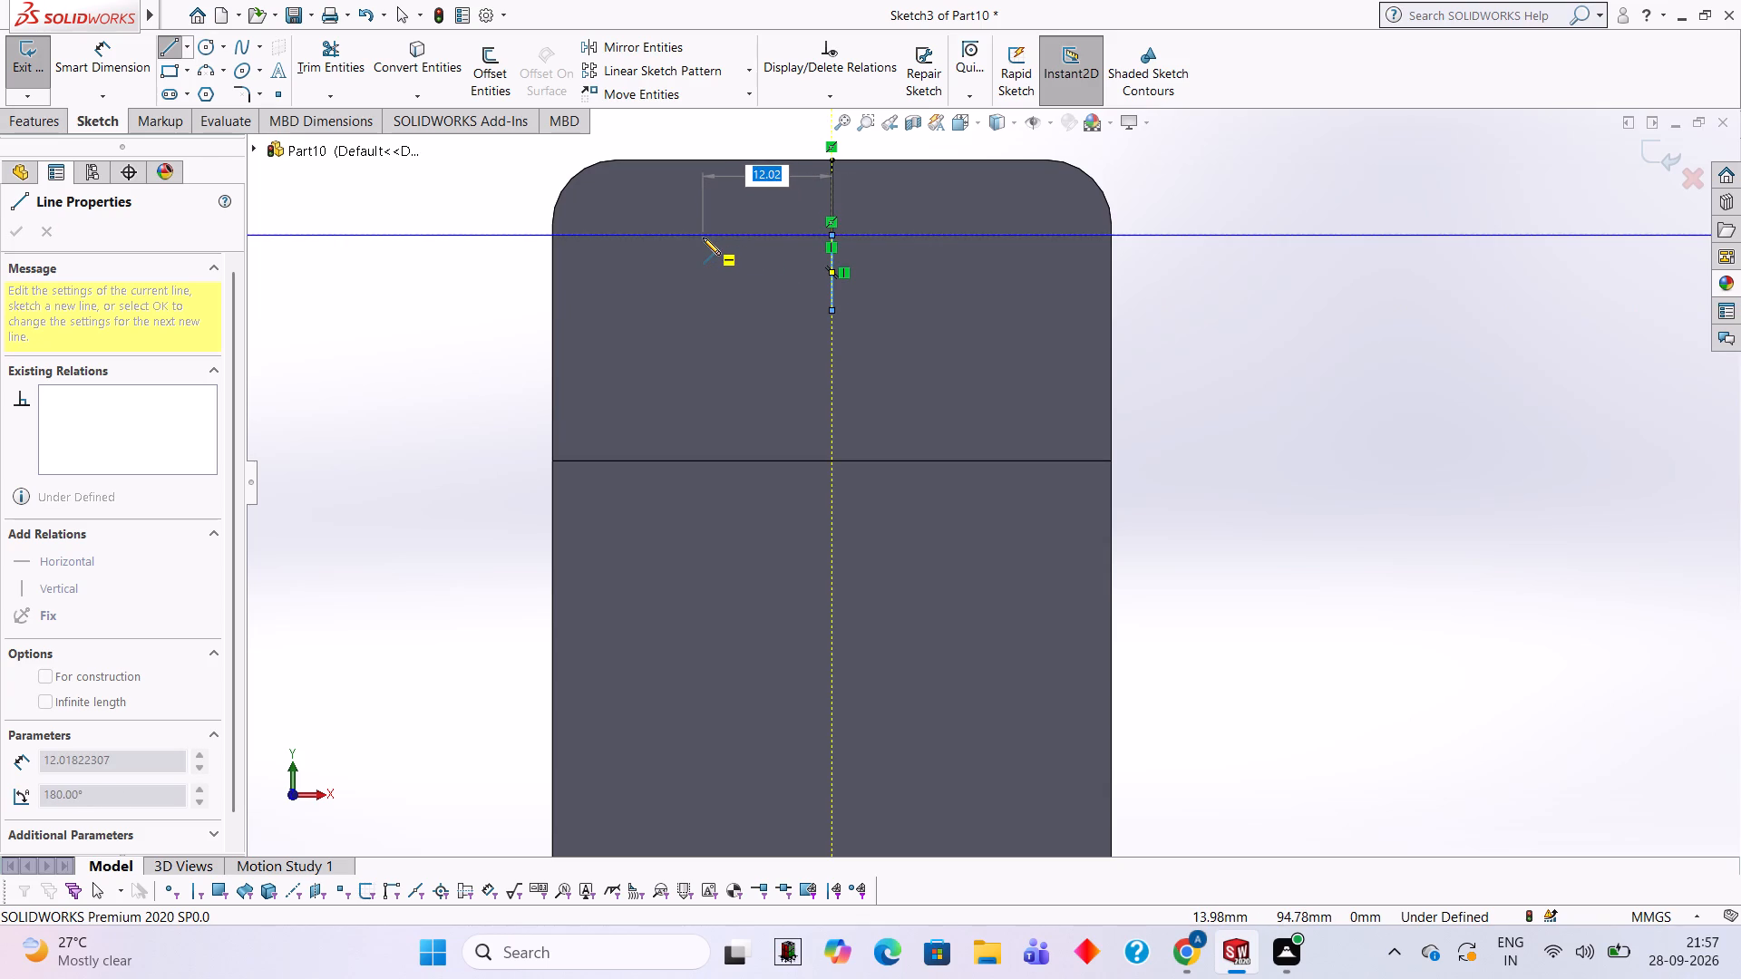
pyautogui.write('11')
pyautogui.press('Return')
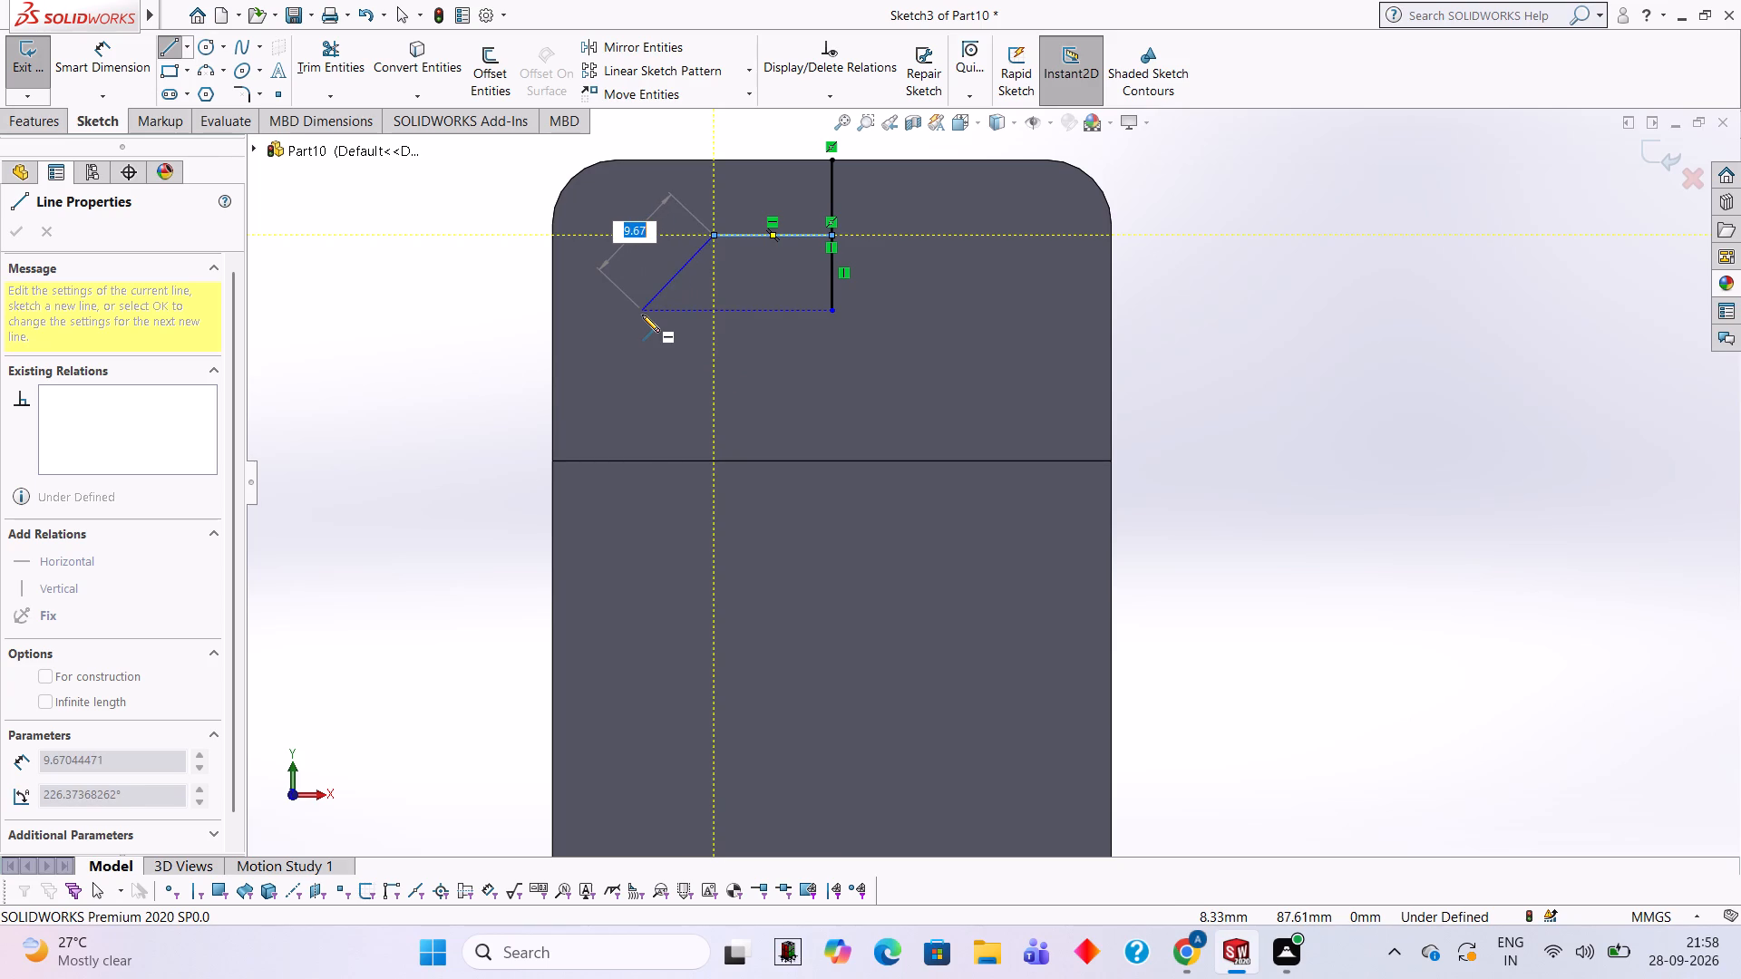
pyautogui.press('Escape')
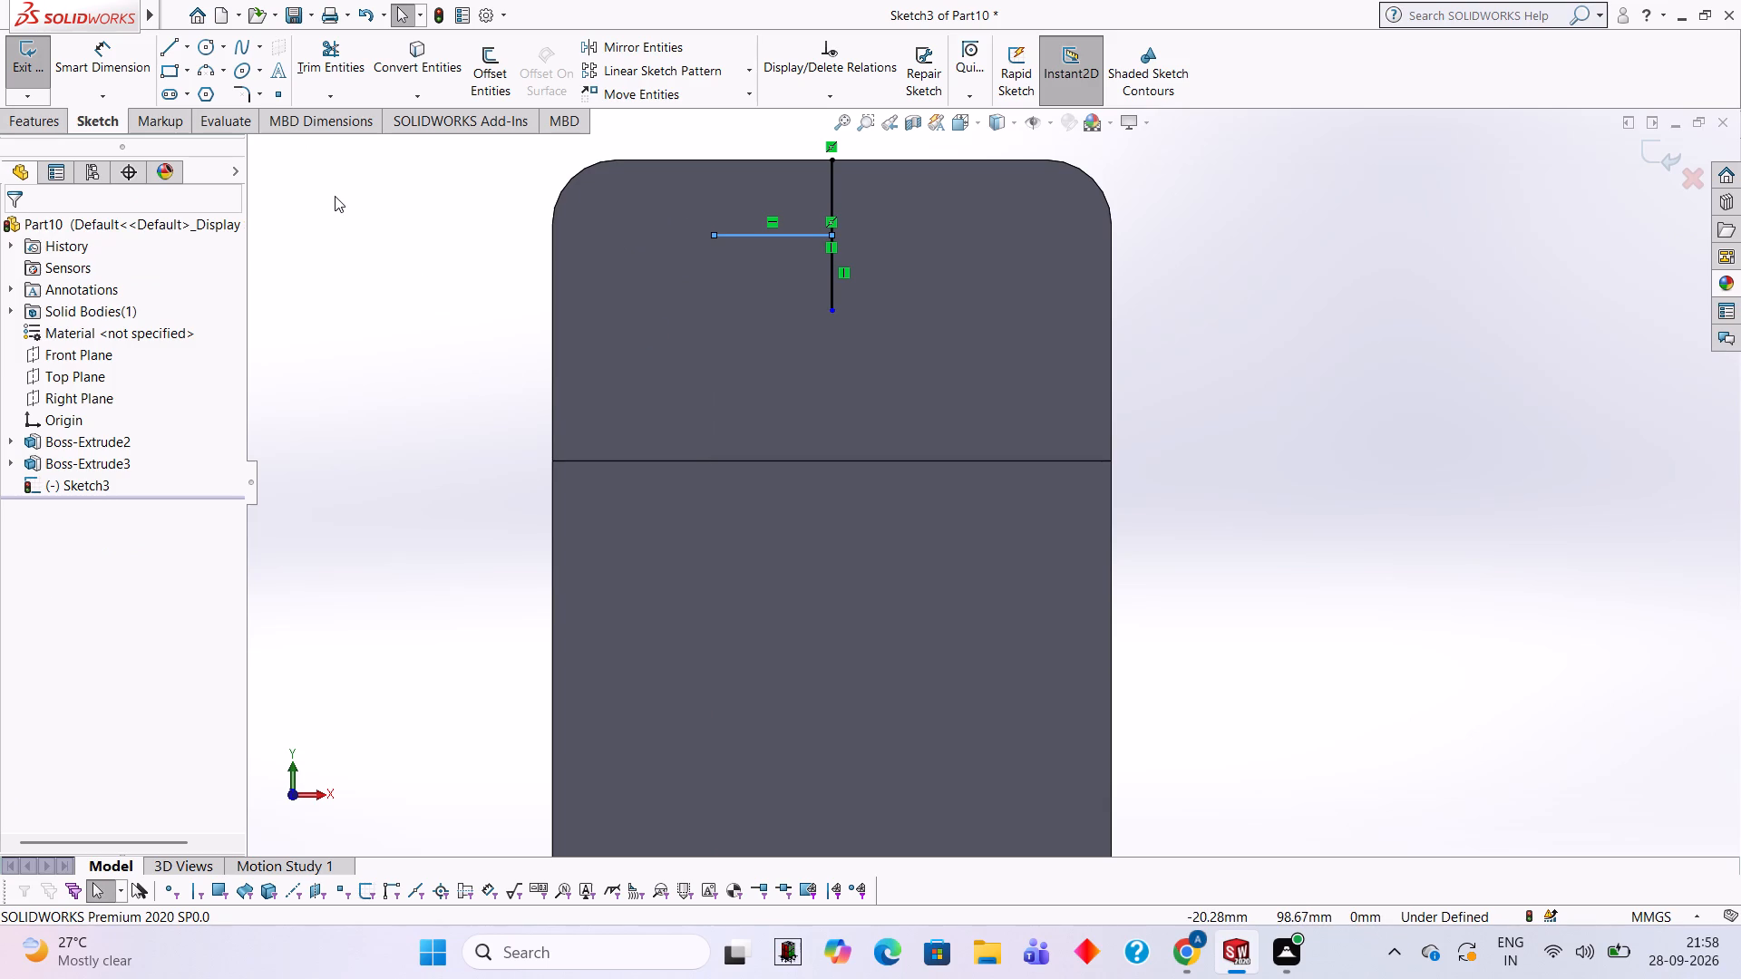
# From the 11 mm line's free end, sketch lines 12 mm down, 22 mm right and 12 mm up, closing the rectangle at the centre line's midpoint.
pyautogui.click(161, 51)
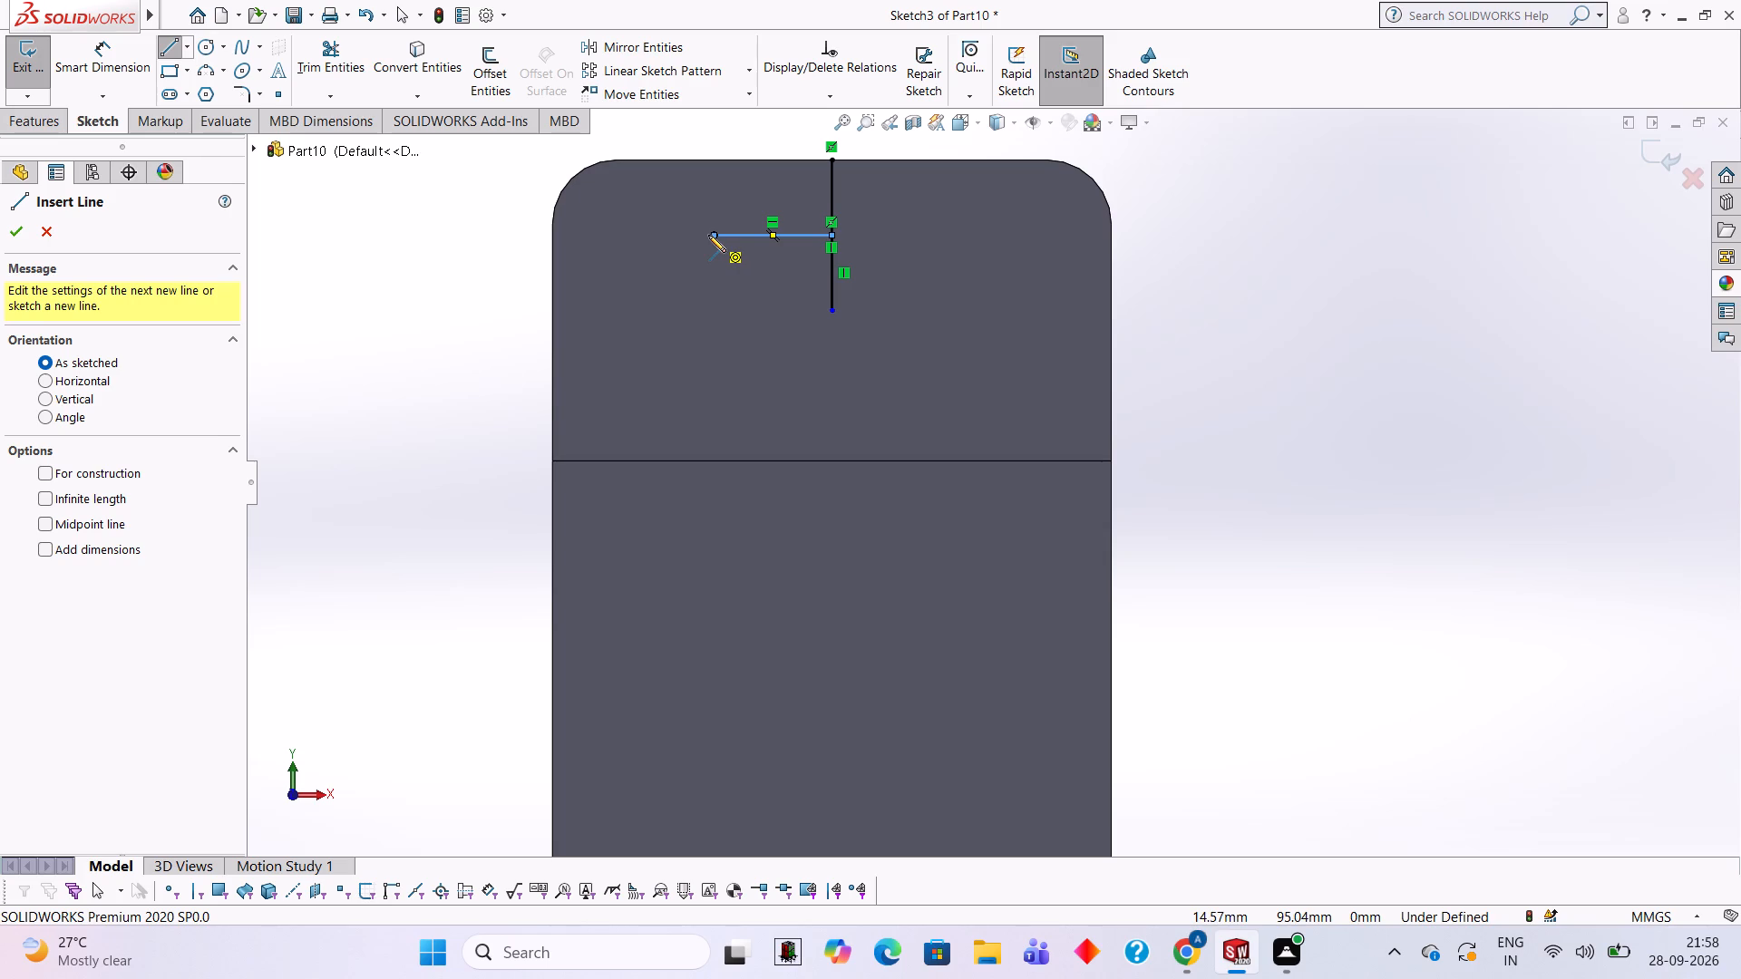
pyautogui.click(711, 235)
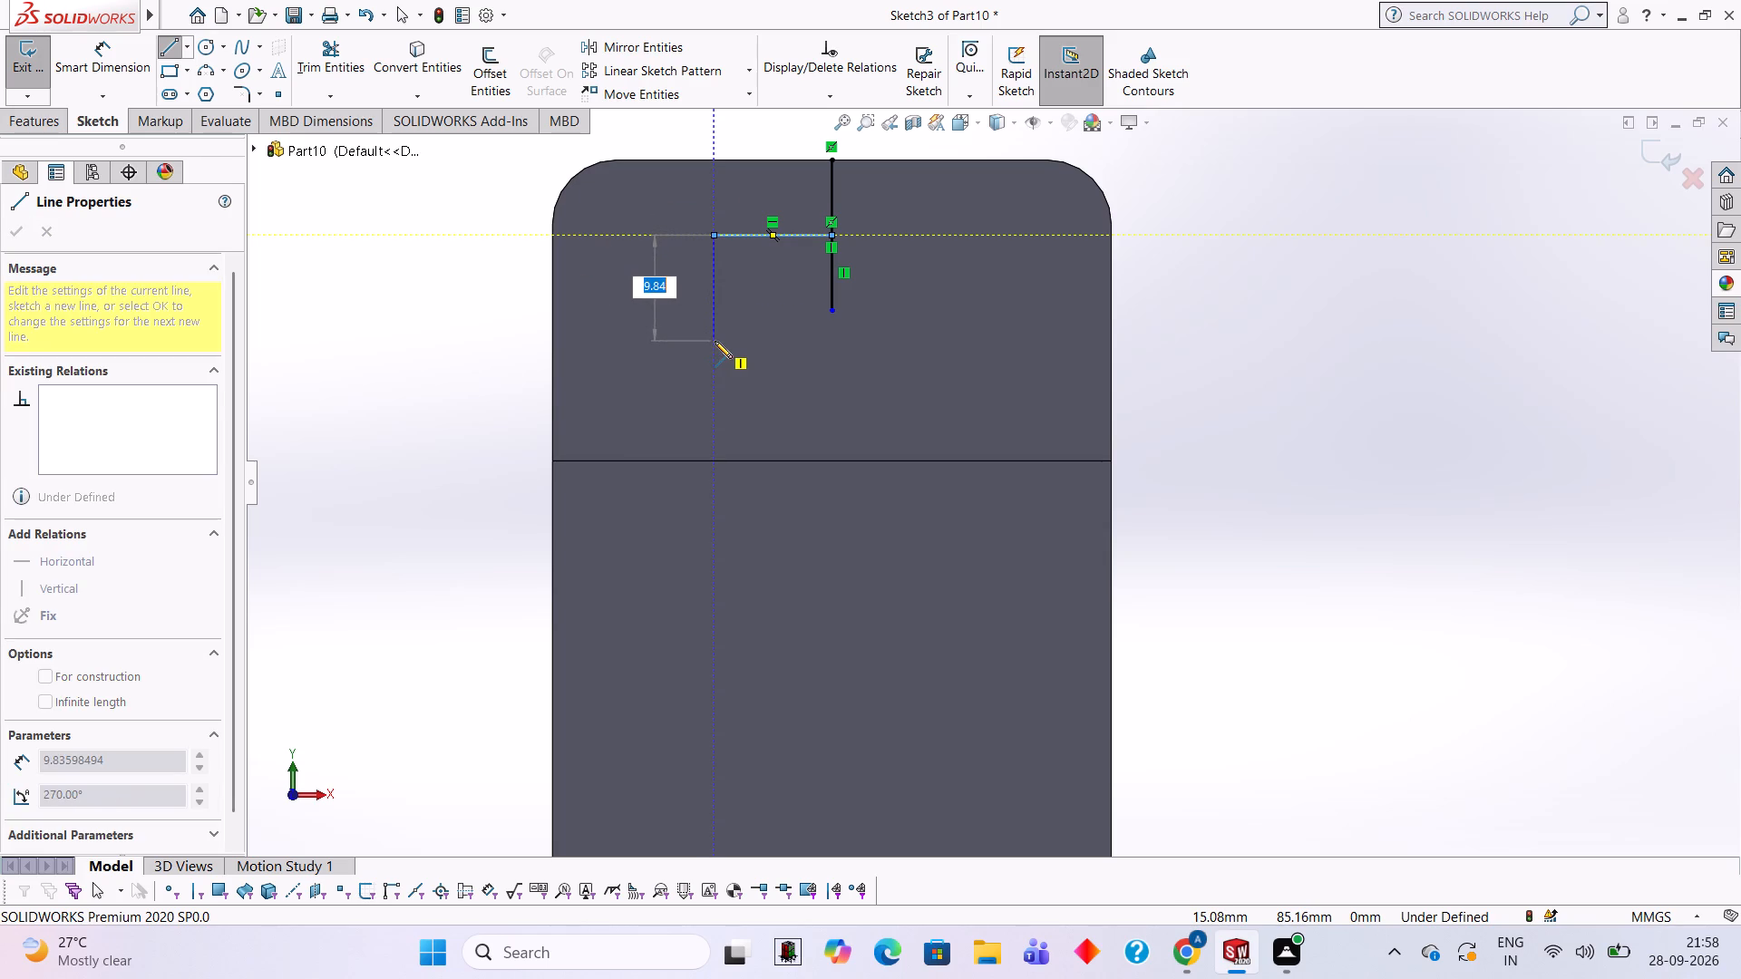
pyautogui.write('12')
pyautogui.press('Return')
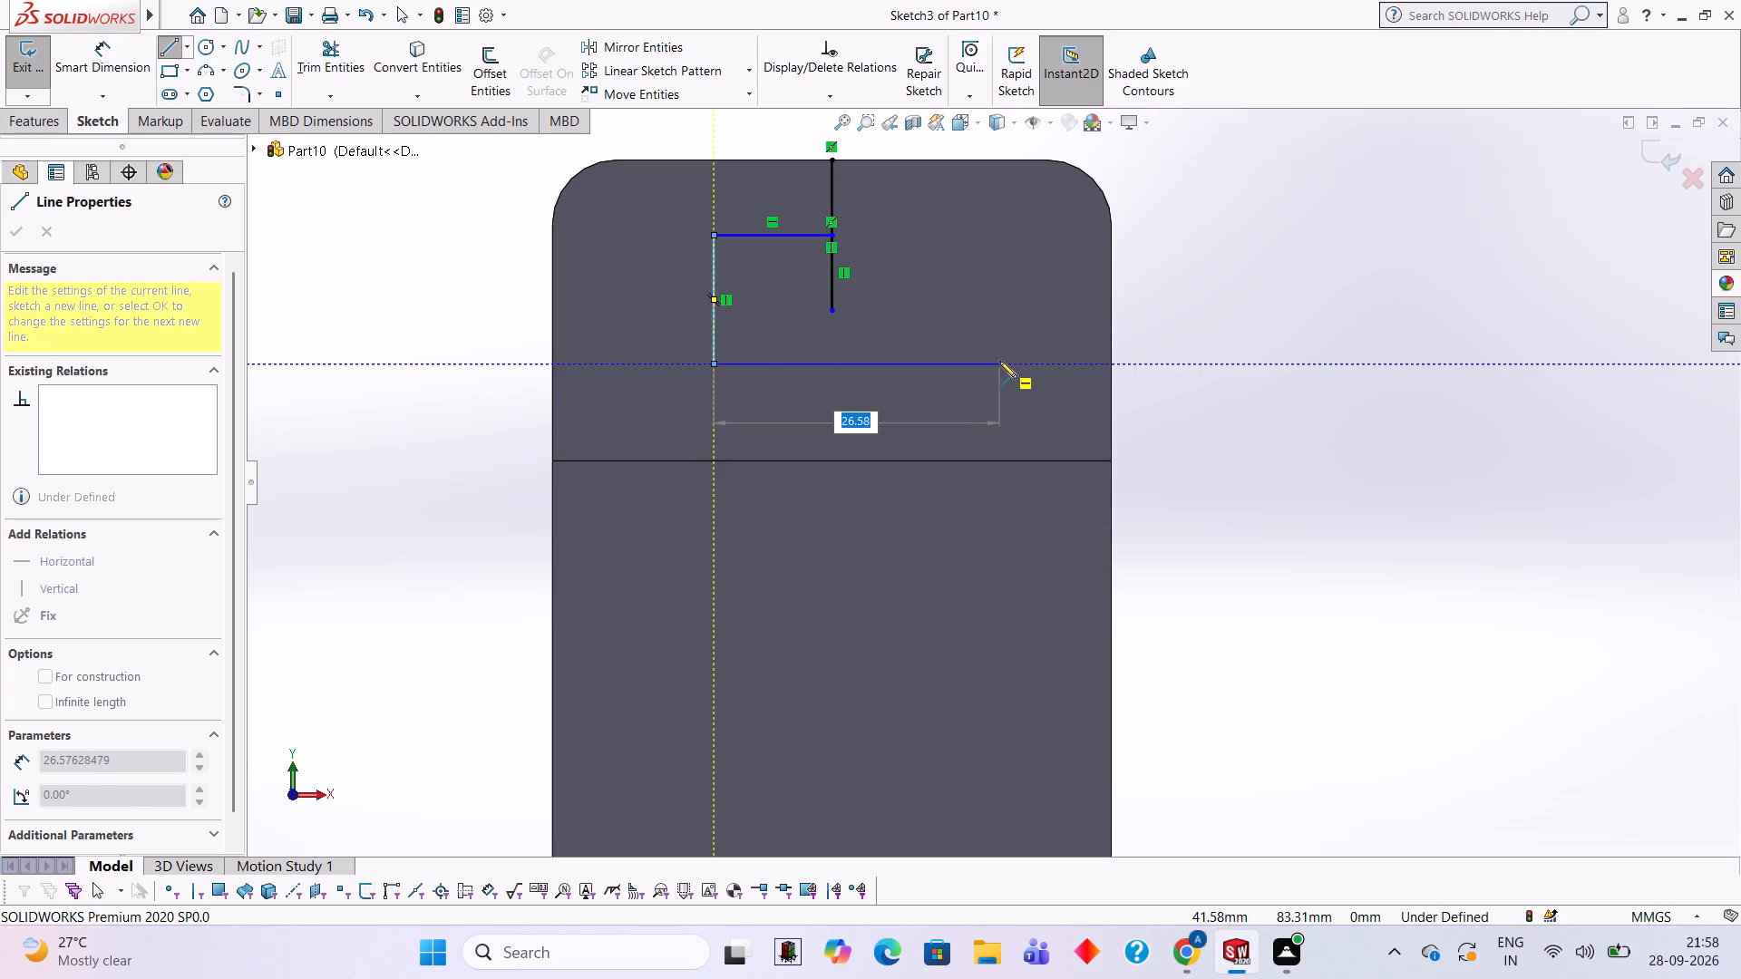
pyautogui.write('22')
pyautogui.press('Return')
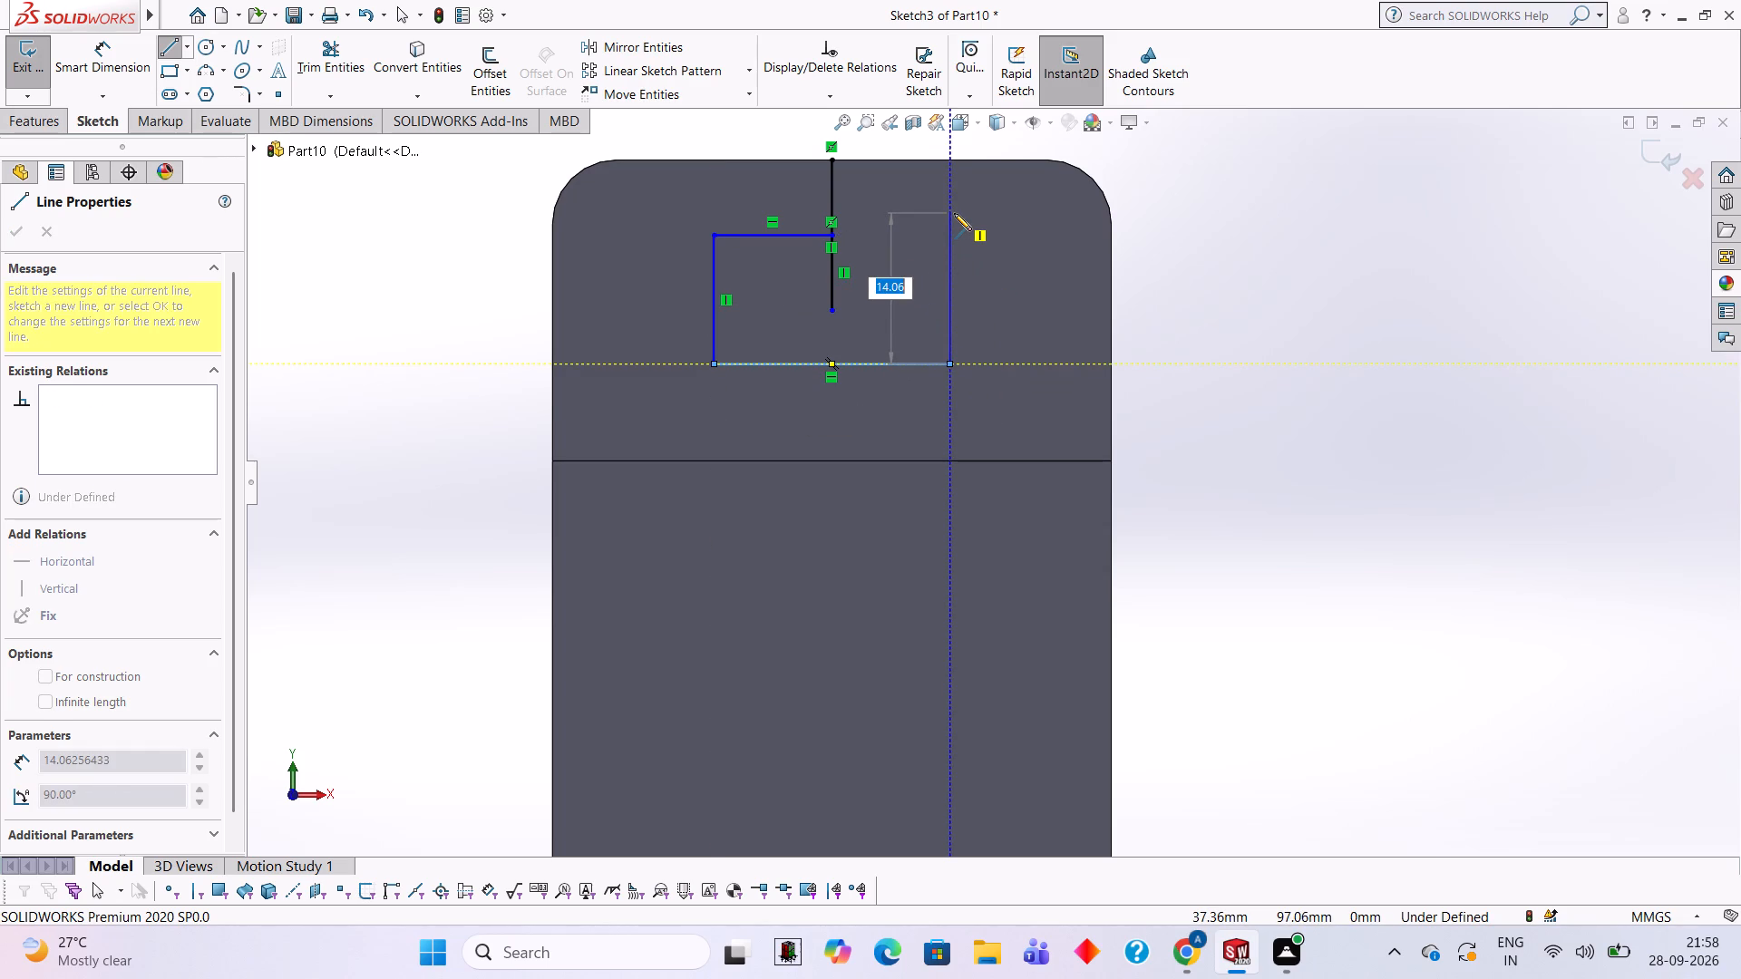
pyautogui.write('12')
pyautogui.press('Return')
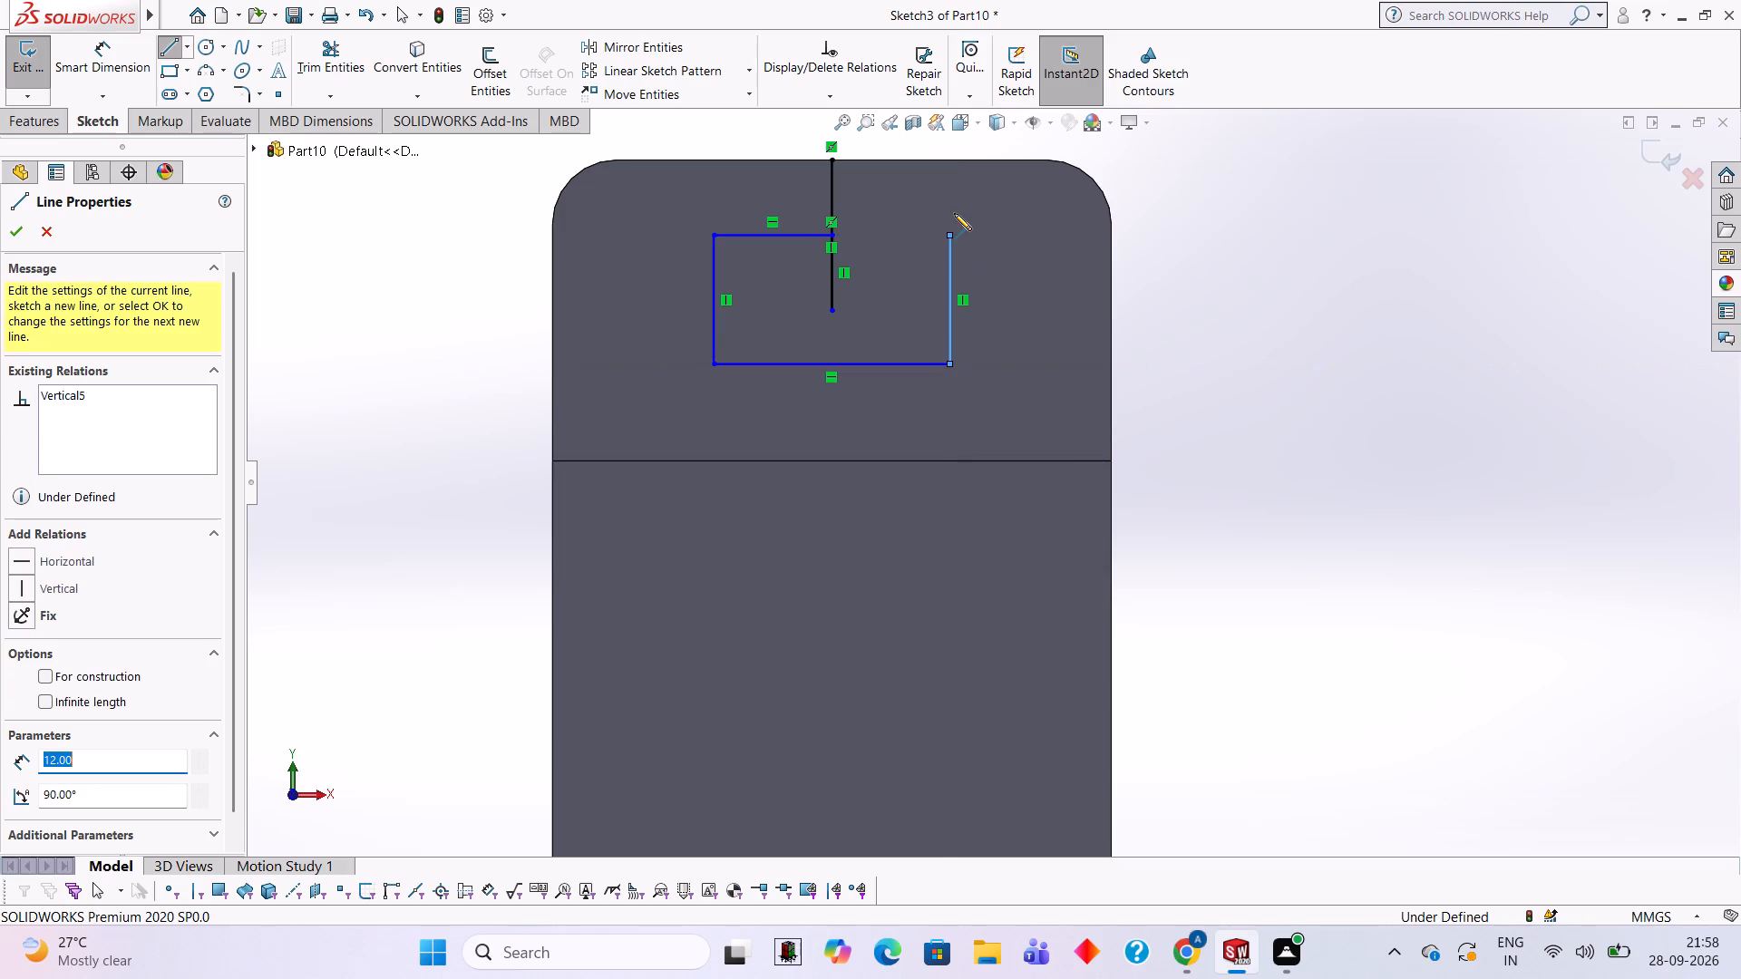
pyautogui.click(831, 235)
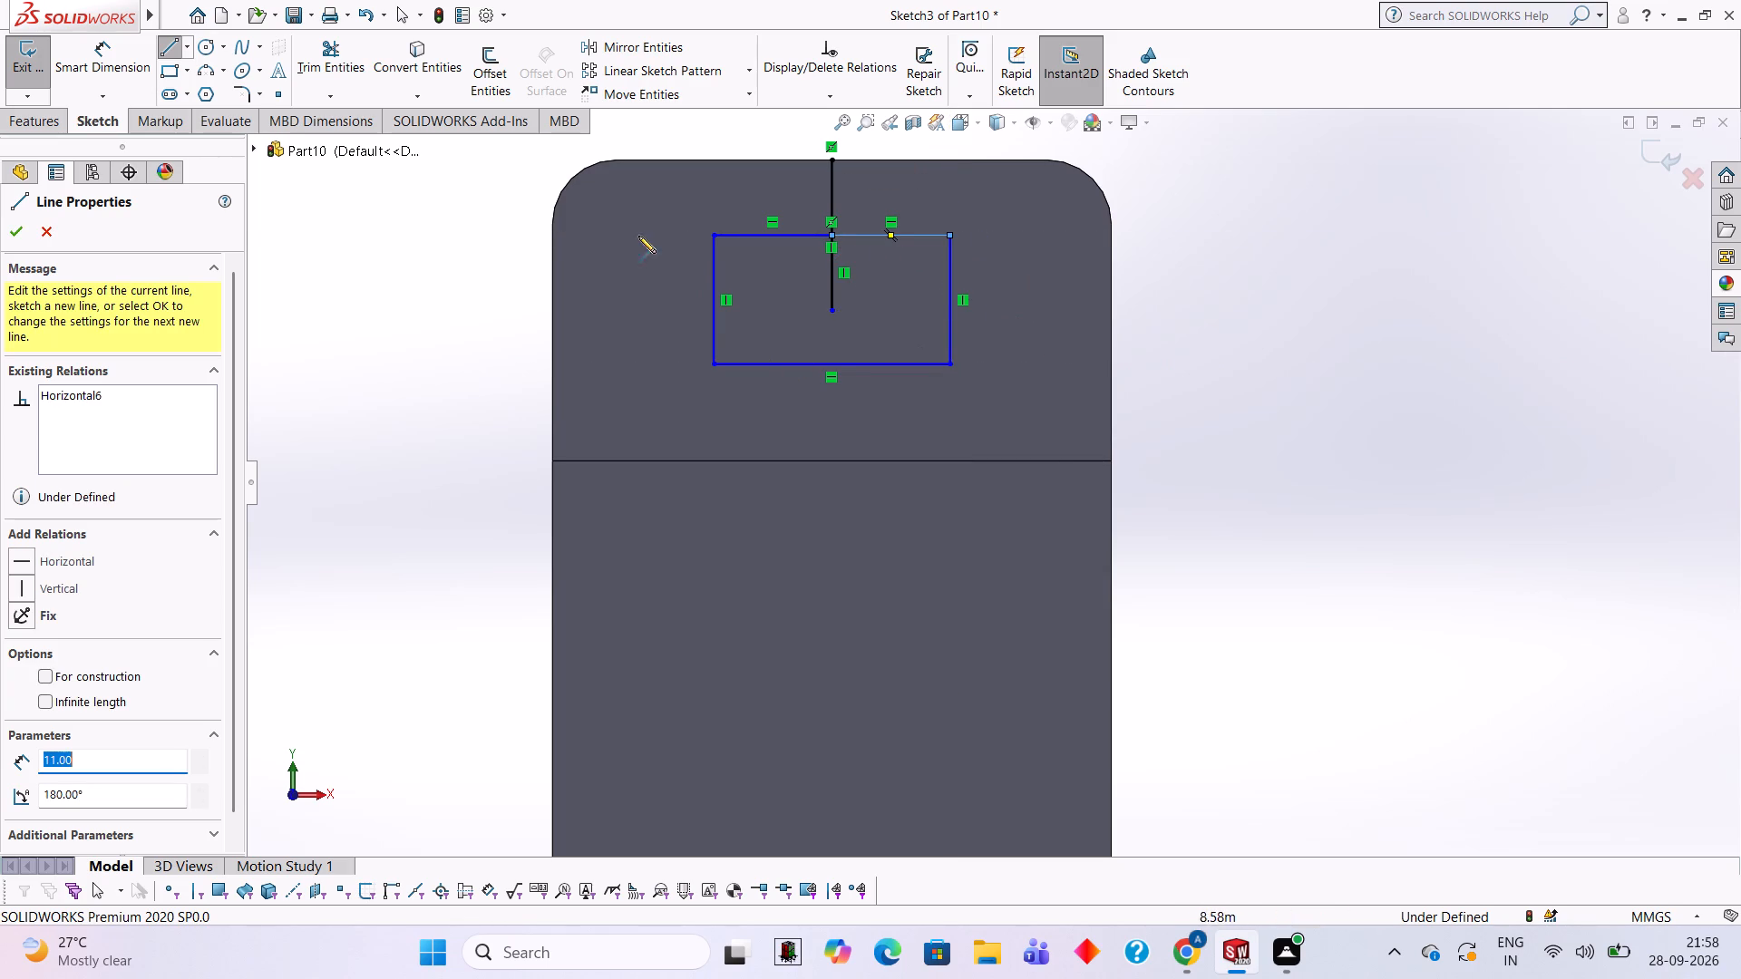
# Sketch a 12 mm diameter circle centred on the midpoint of each vertical side of the rectangle.
pyautogui.click(200, 50)
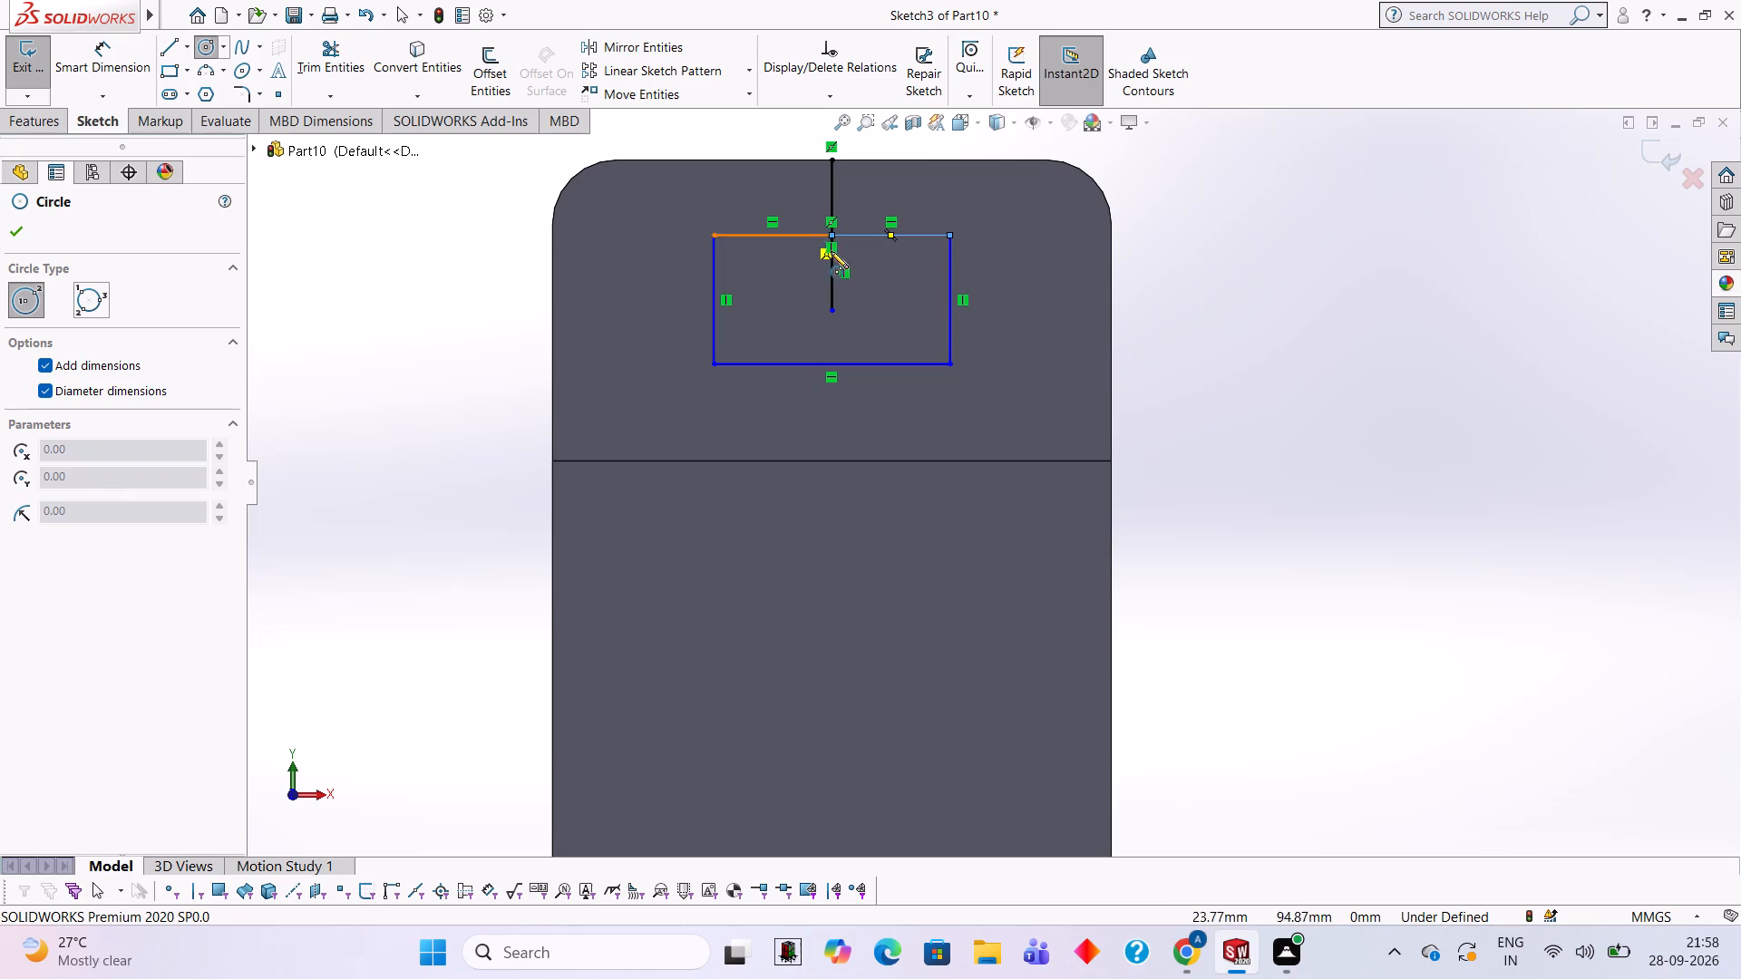
pyautogui.click(947, 300)
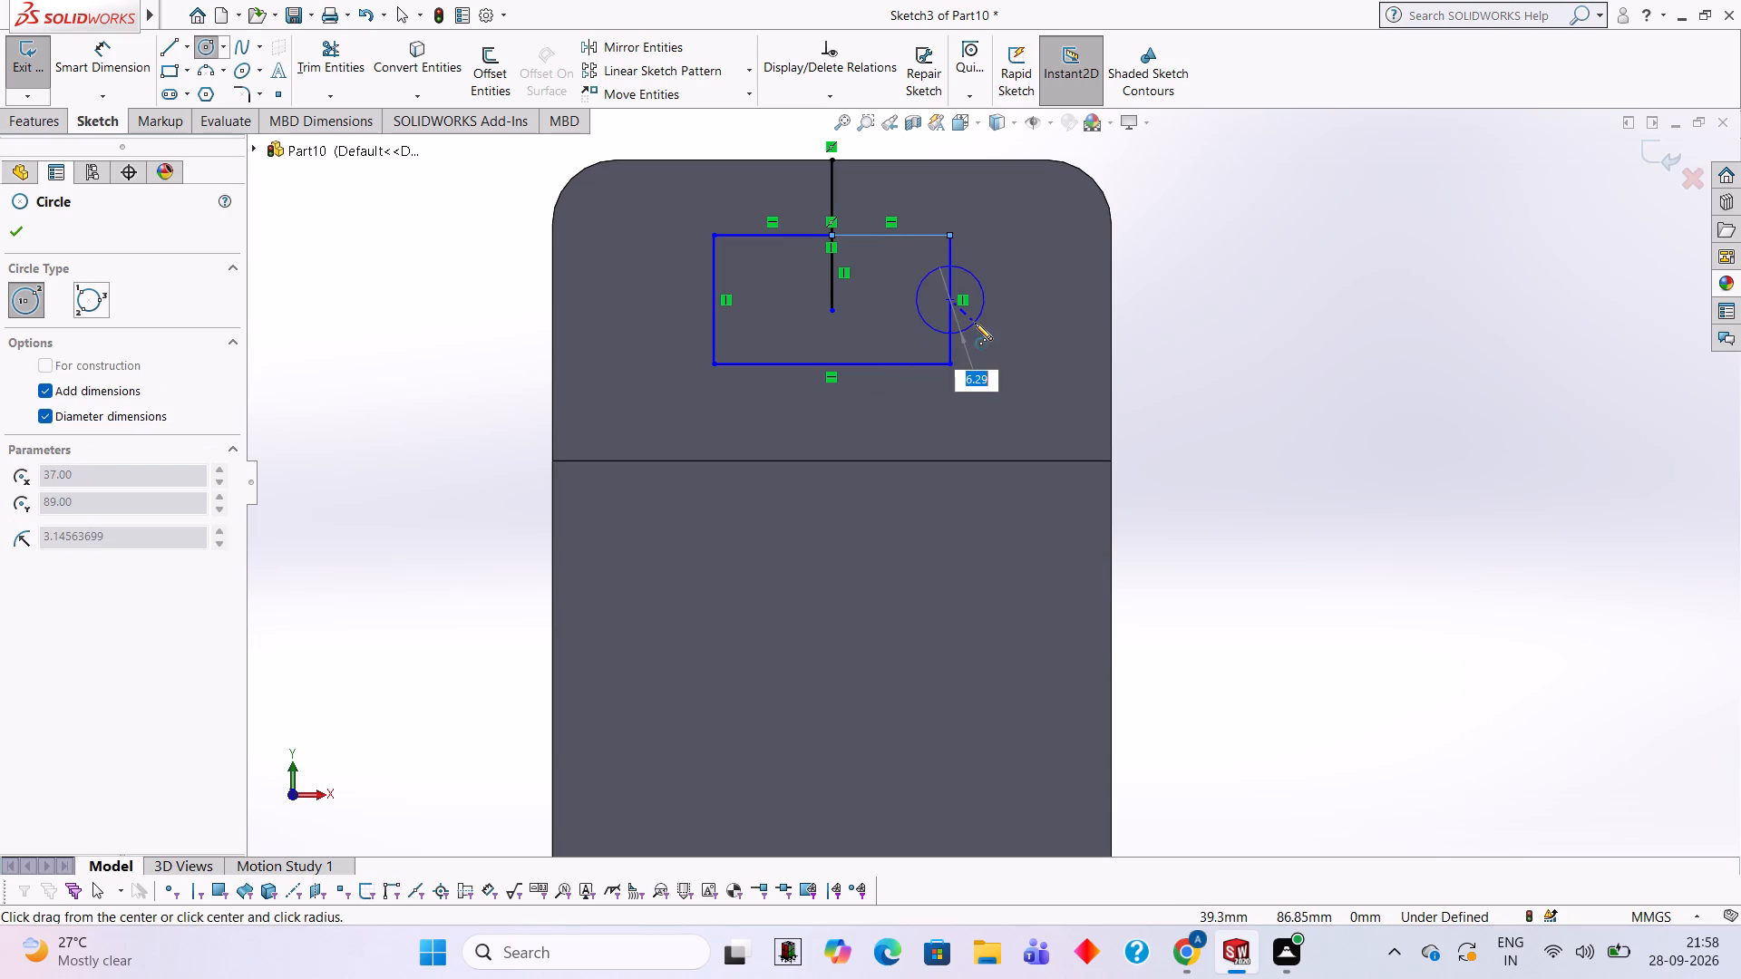
pyautogui.write('12')
pyautogui.press('Return')
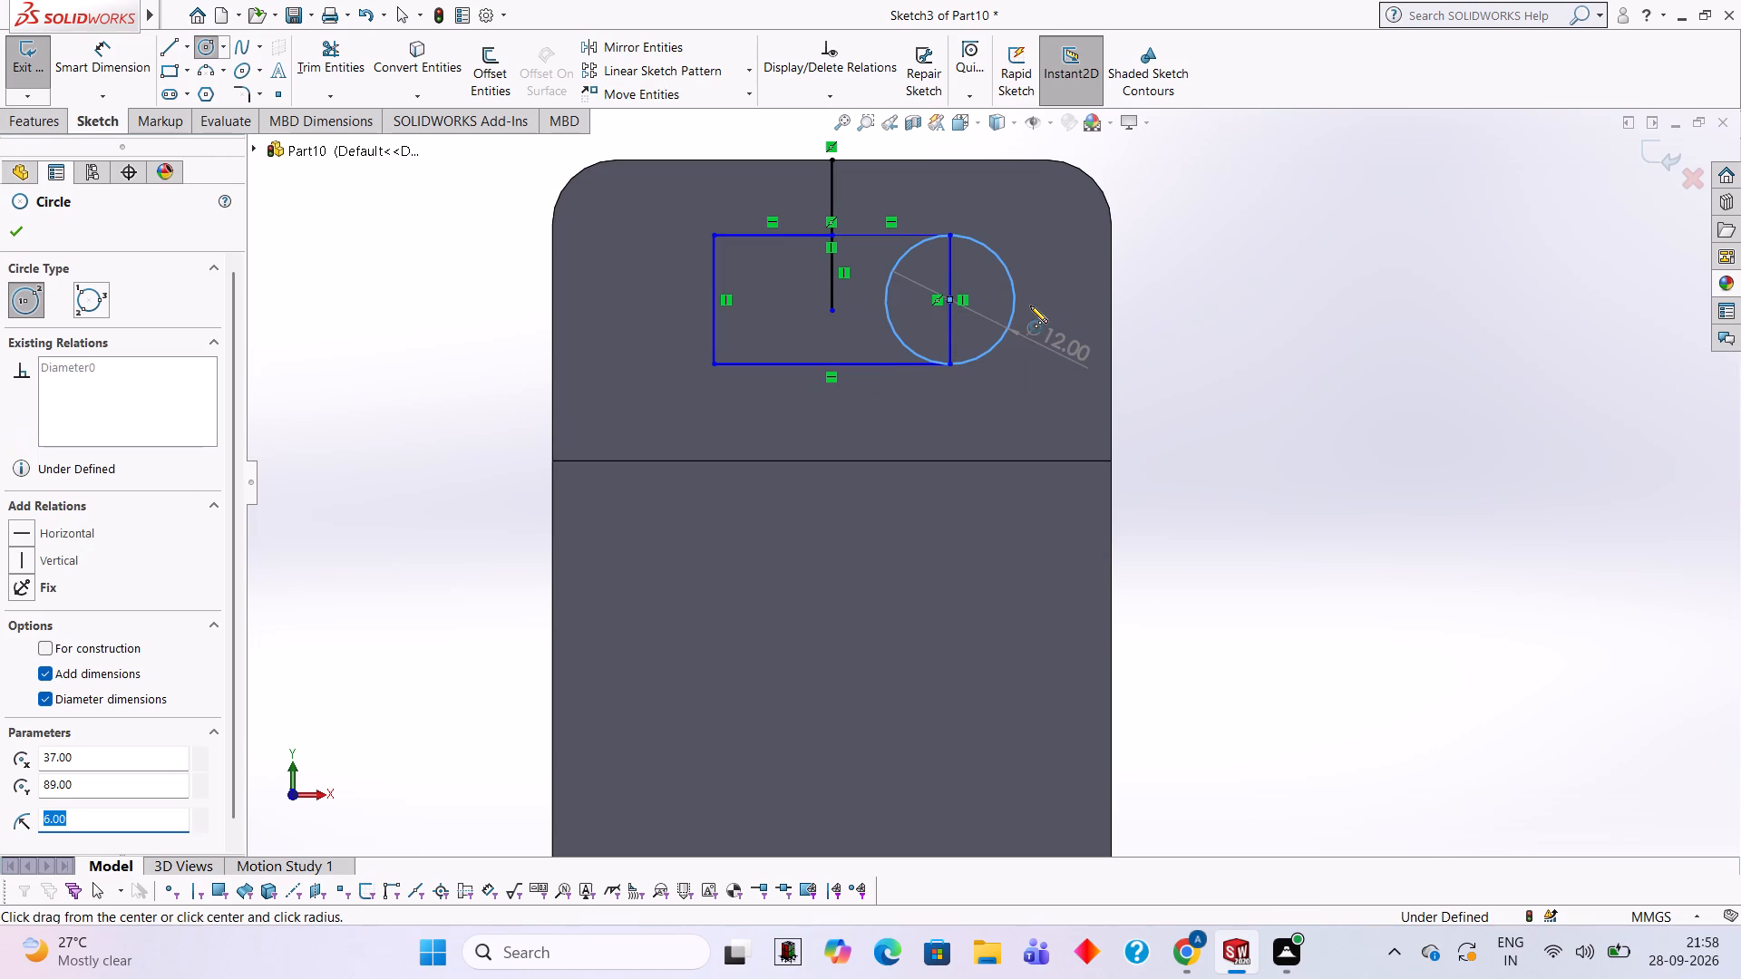
pyautogui.click(711, 299)
pyautogui.write('12')
pyautogui.press('Return')
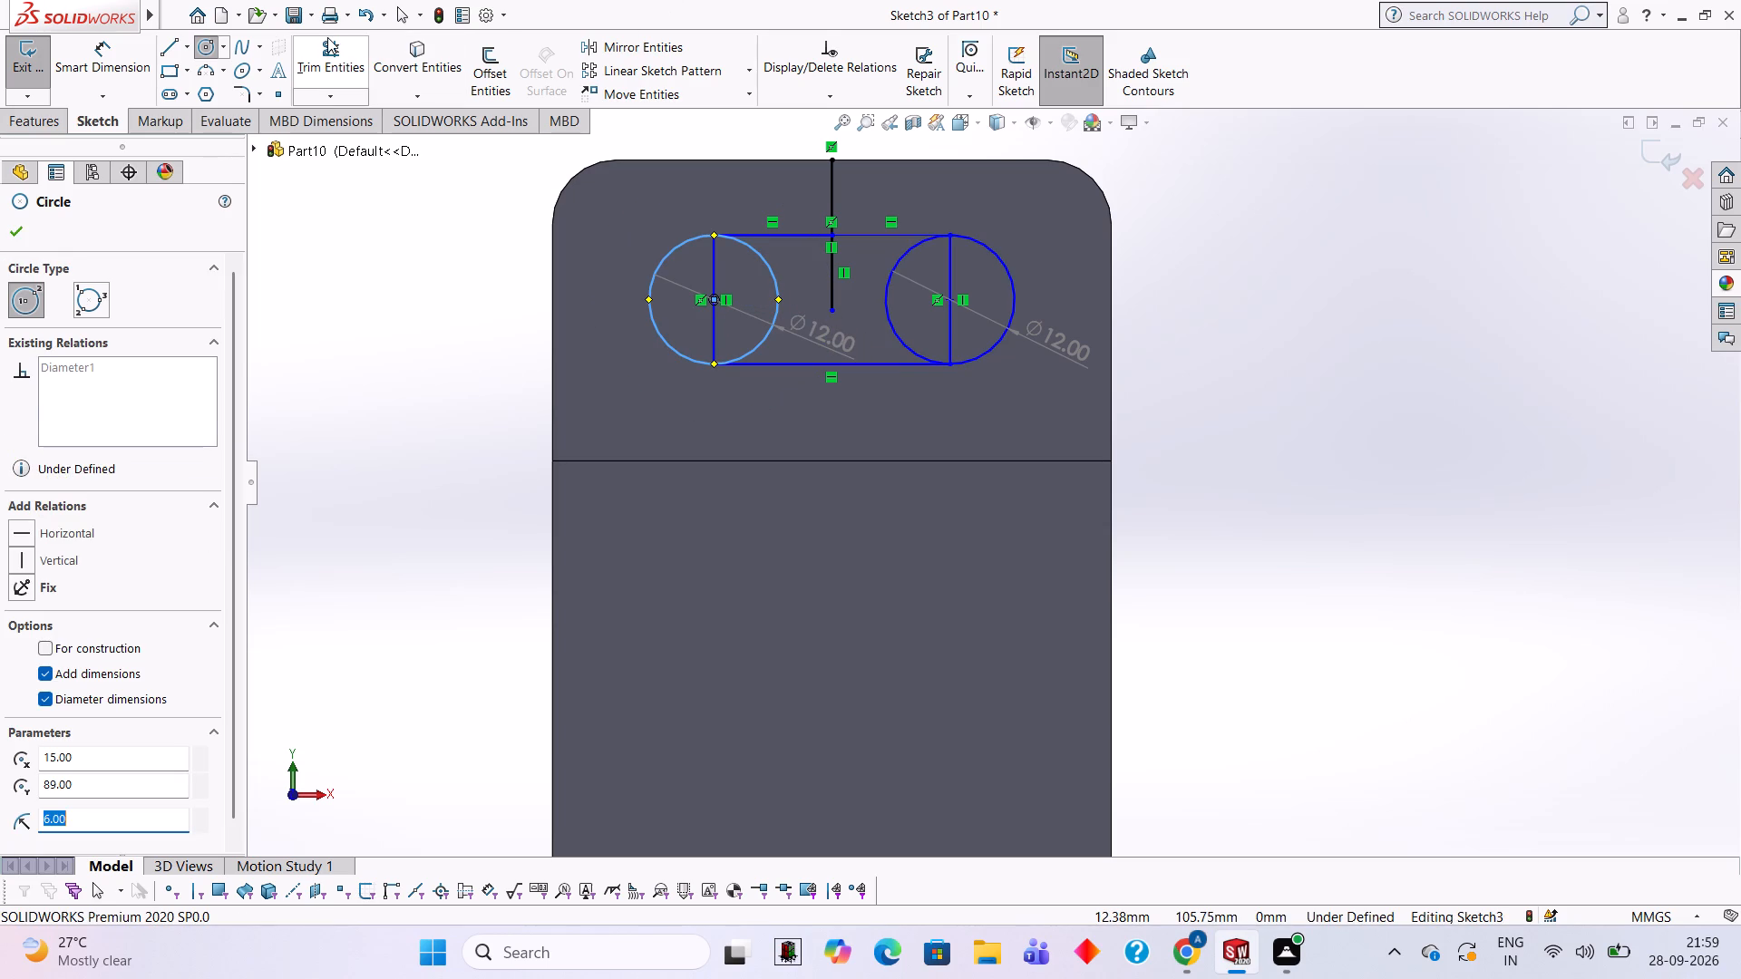
# Trim the circles' inner halves, the rectangle's vertical sides and the centre line, leaving only the closed slot outline.
pyautogui.click(327, 37)
pyautogui.click(783, 295)
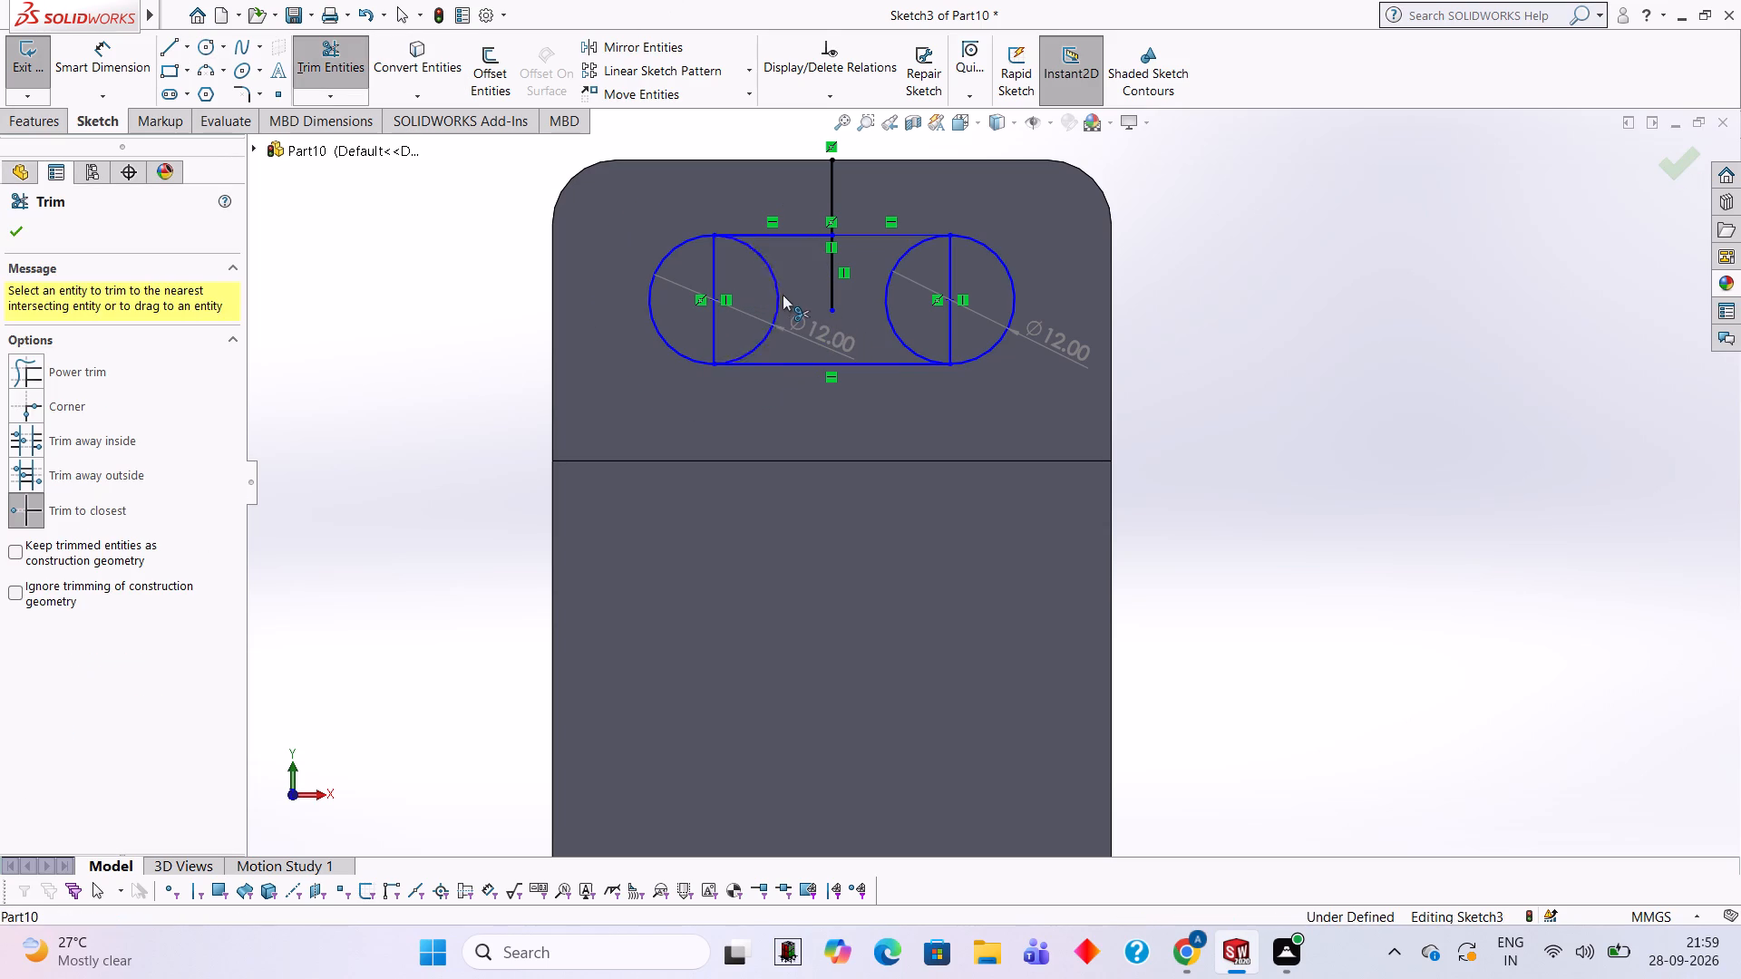
pyautogui.click(715, 282)
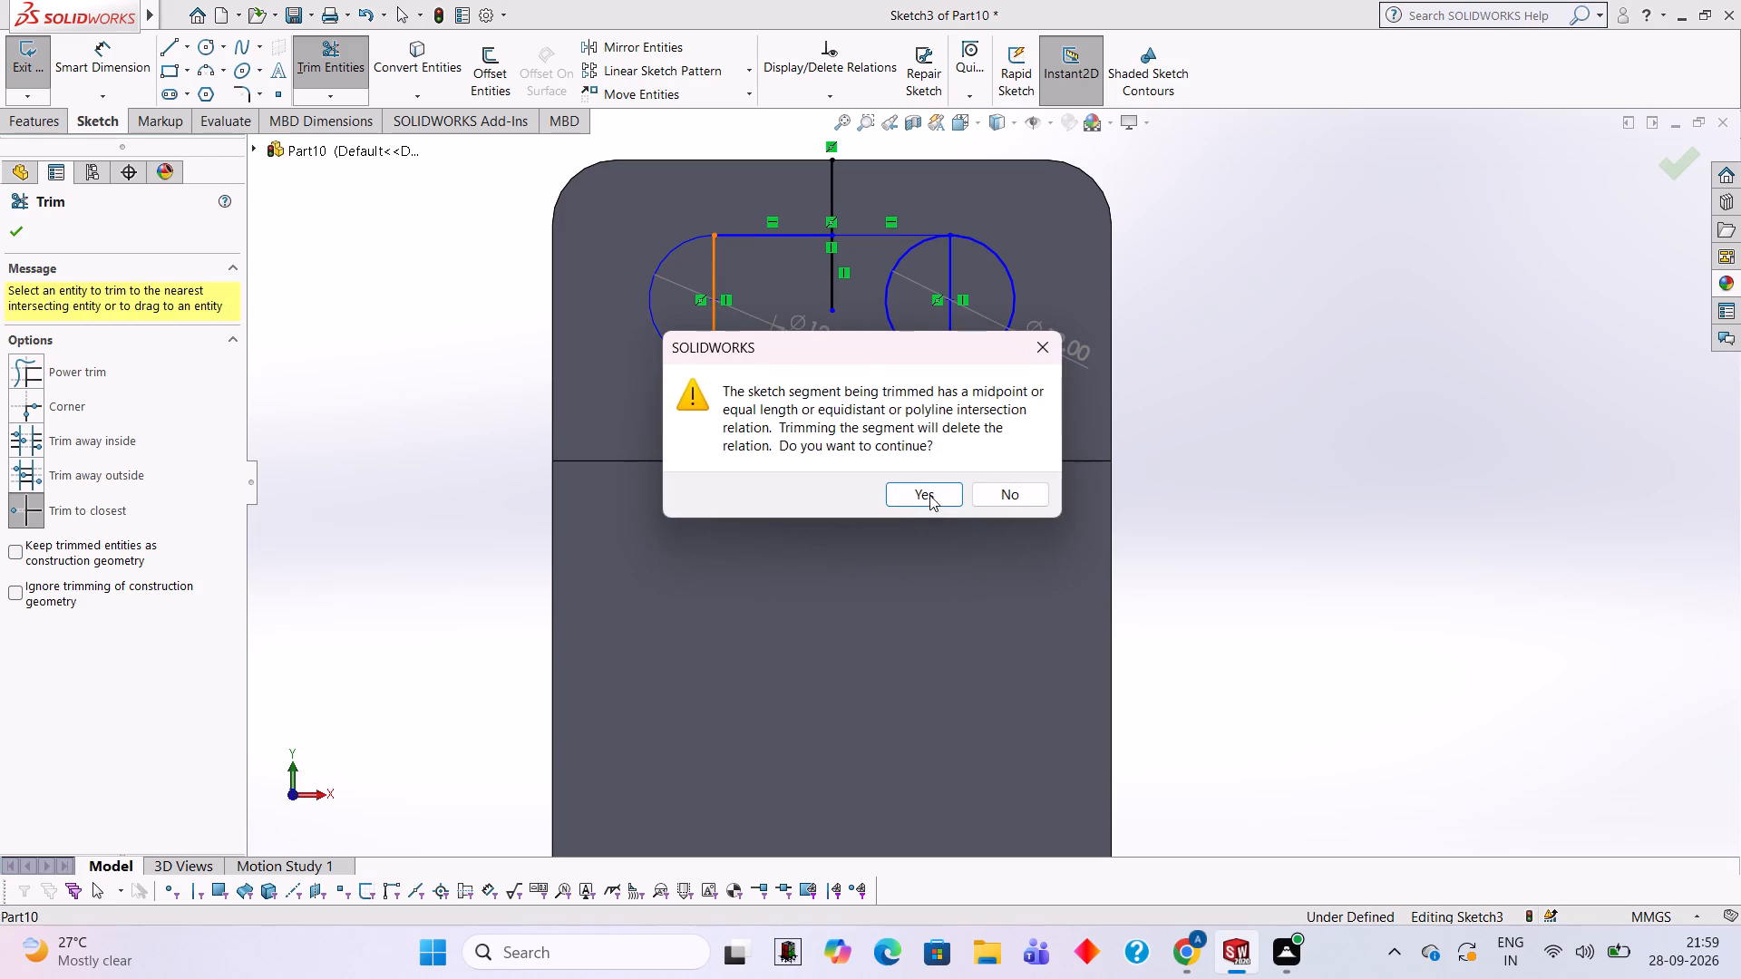
pyautogui.click(935, 494)
pyautogui.click(892, 320)
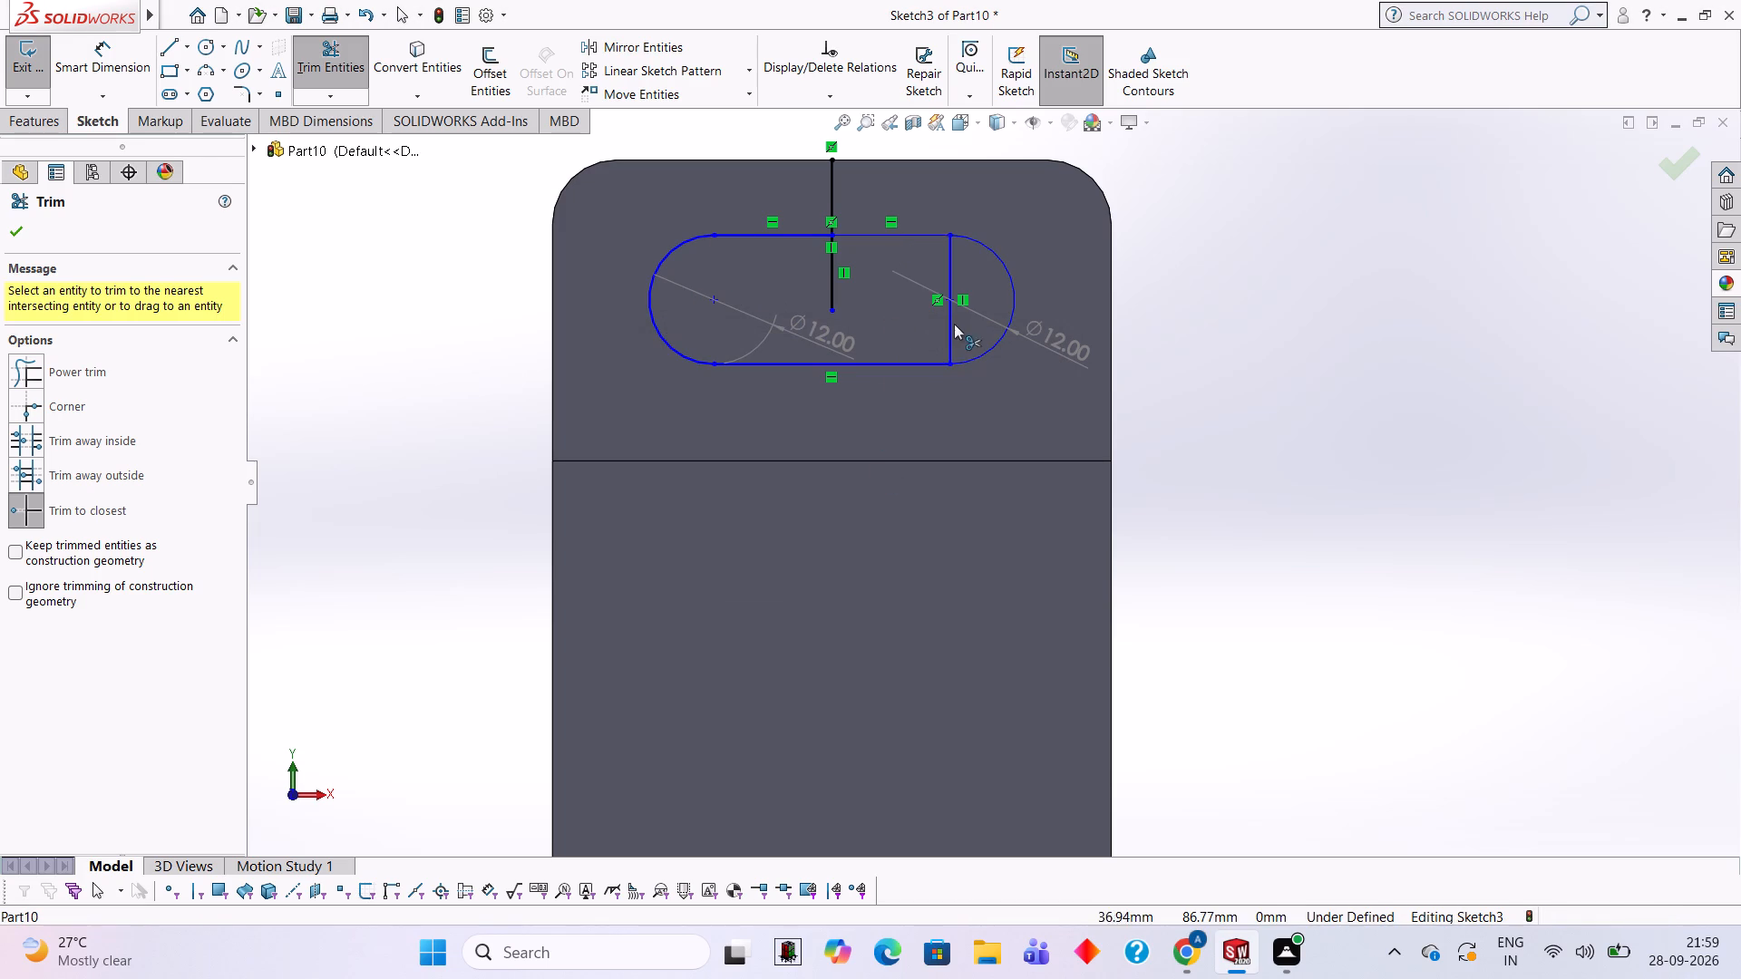
pyautogui.click(949, 324)
pyautogui.click(946, 501)
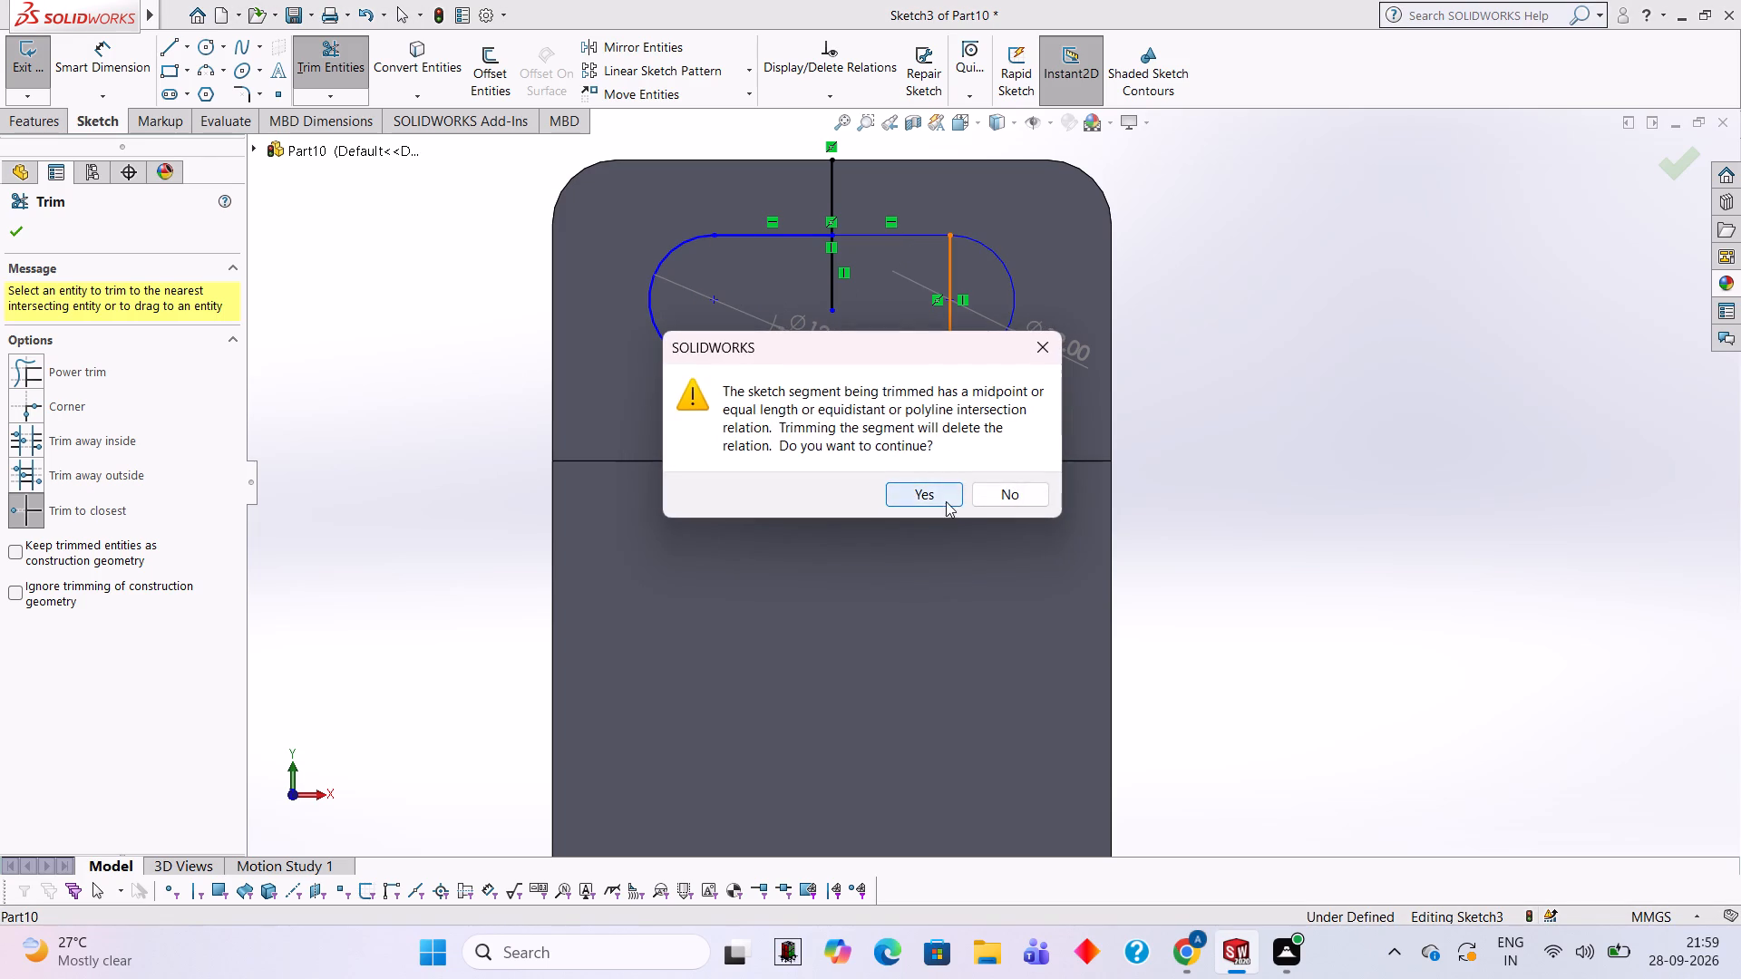
pyautogui.click(833, 284)
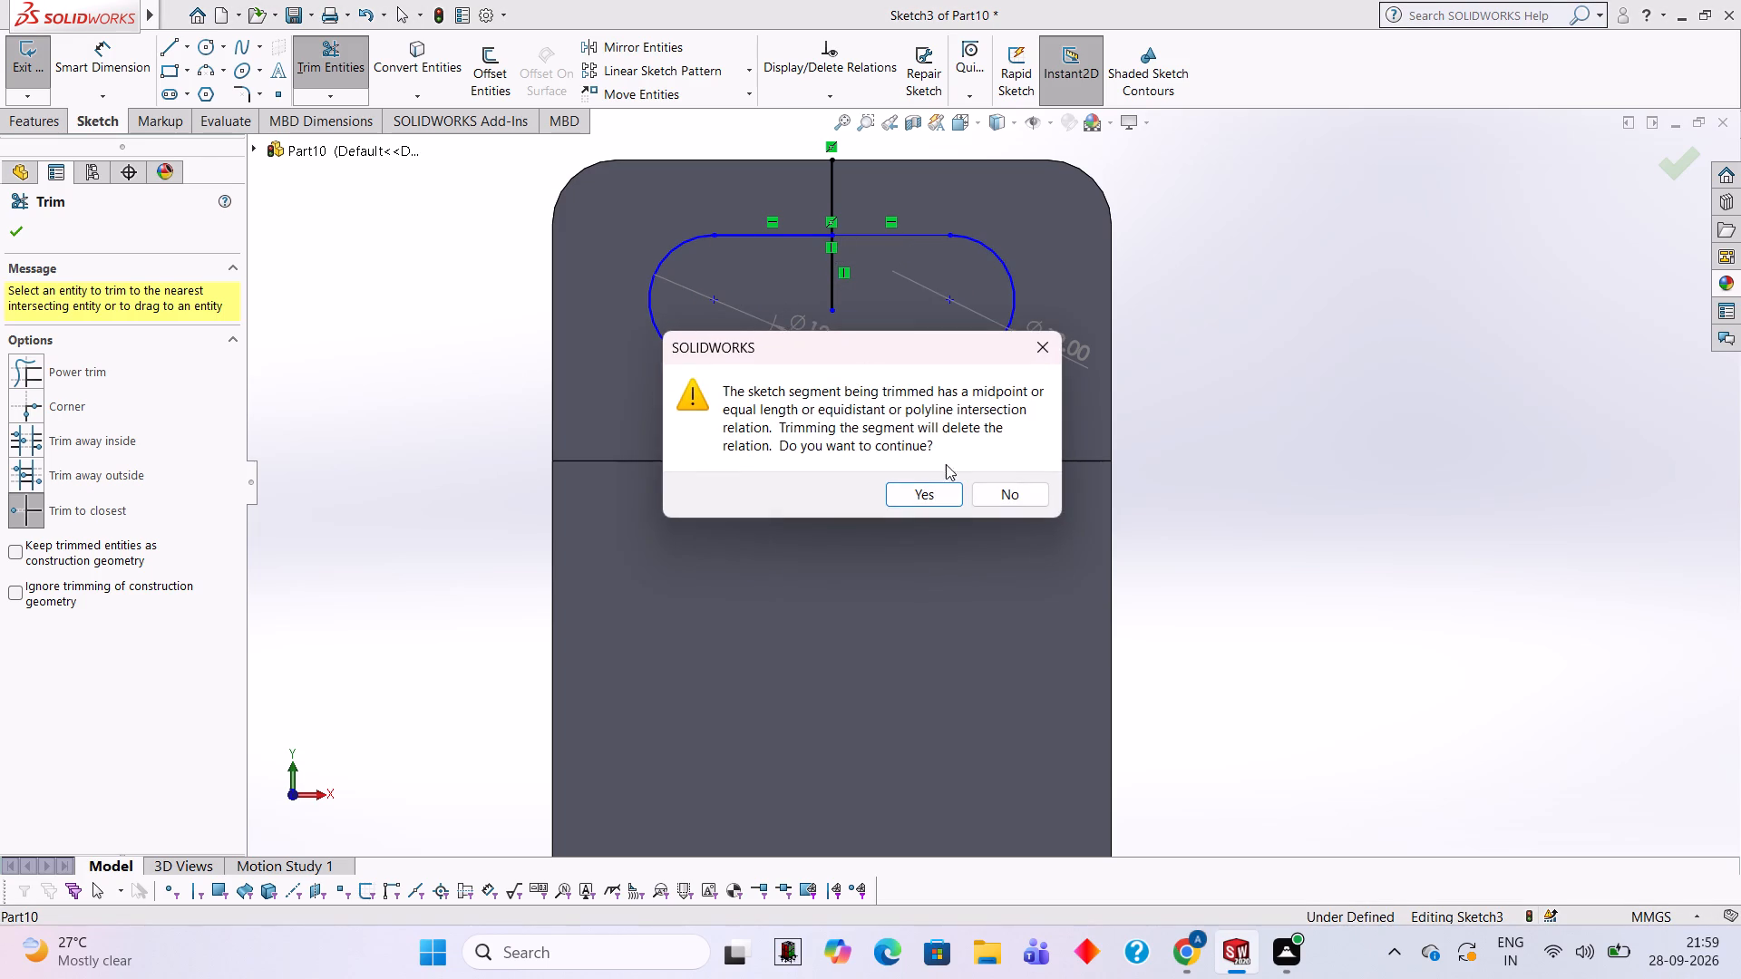
pyautogui.click(942, 487)
pyautogui.click(827, 263)
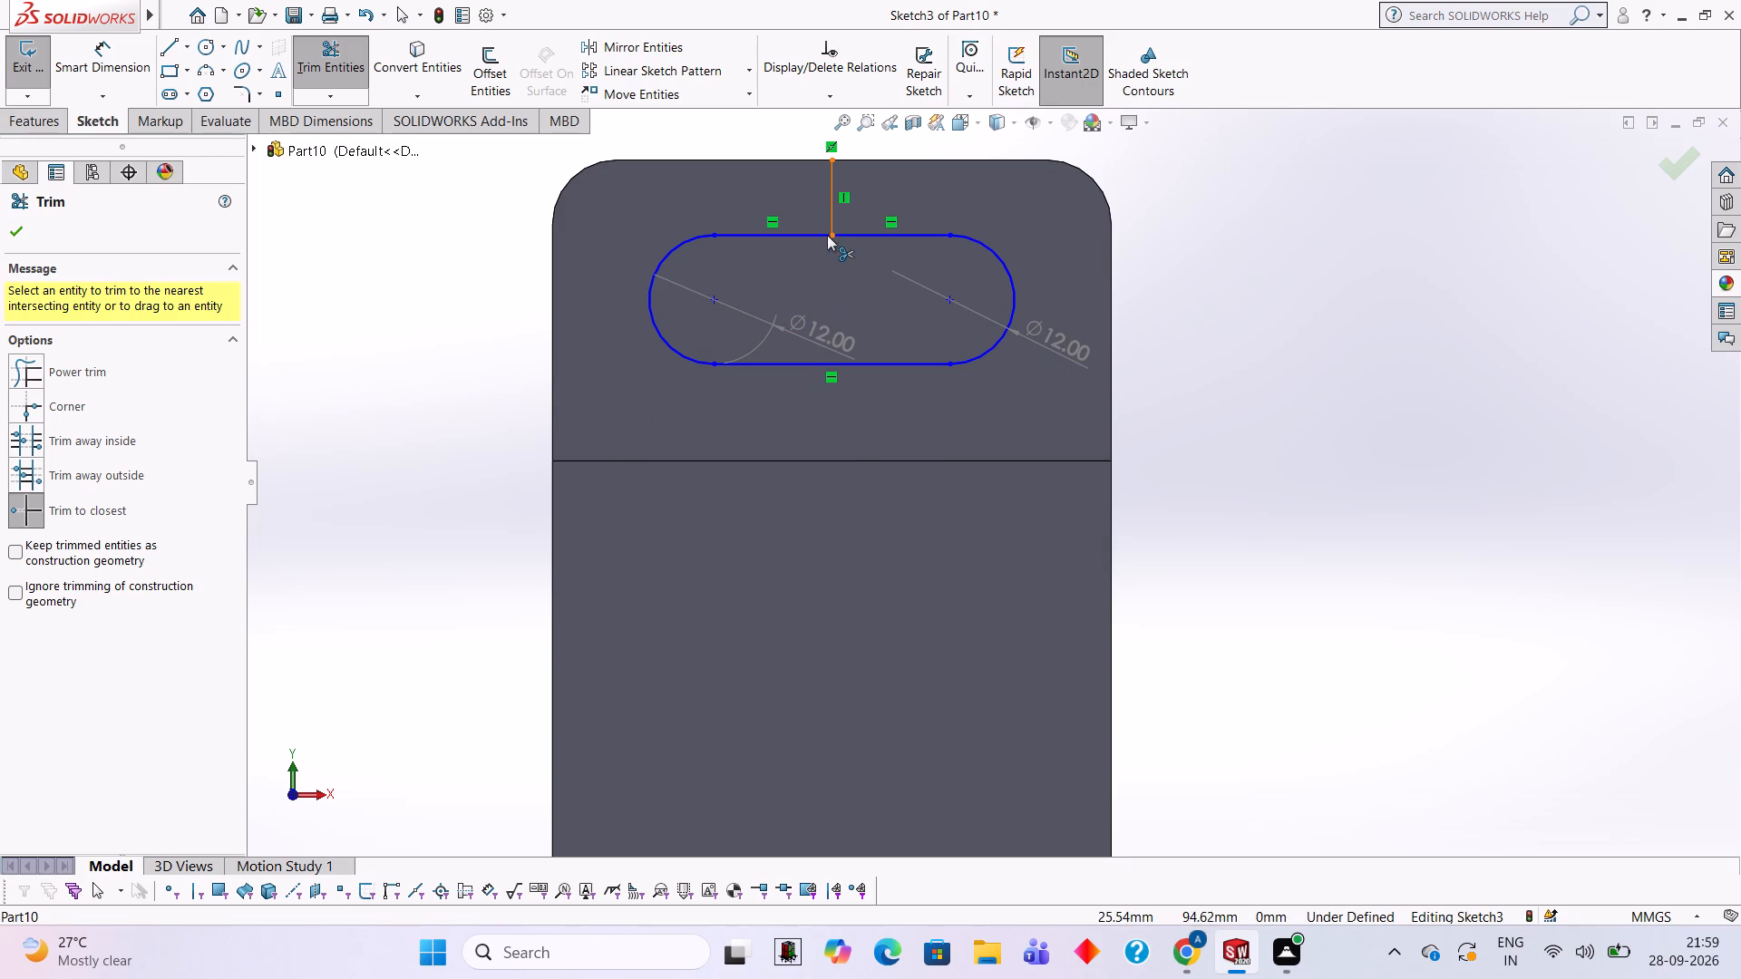
pyautogui.click(832, 208)
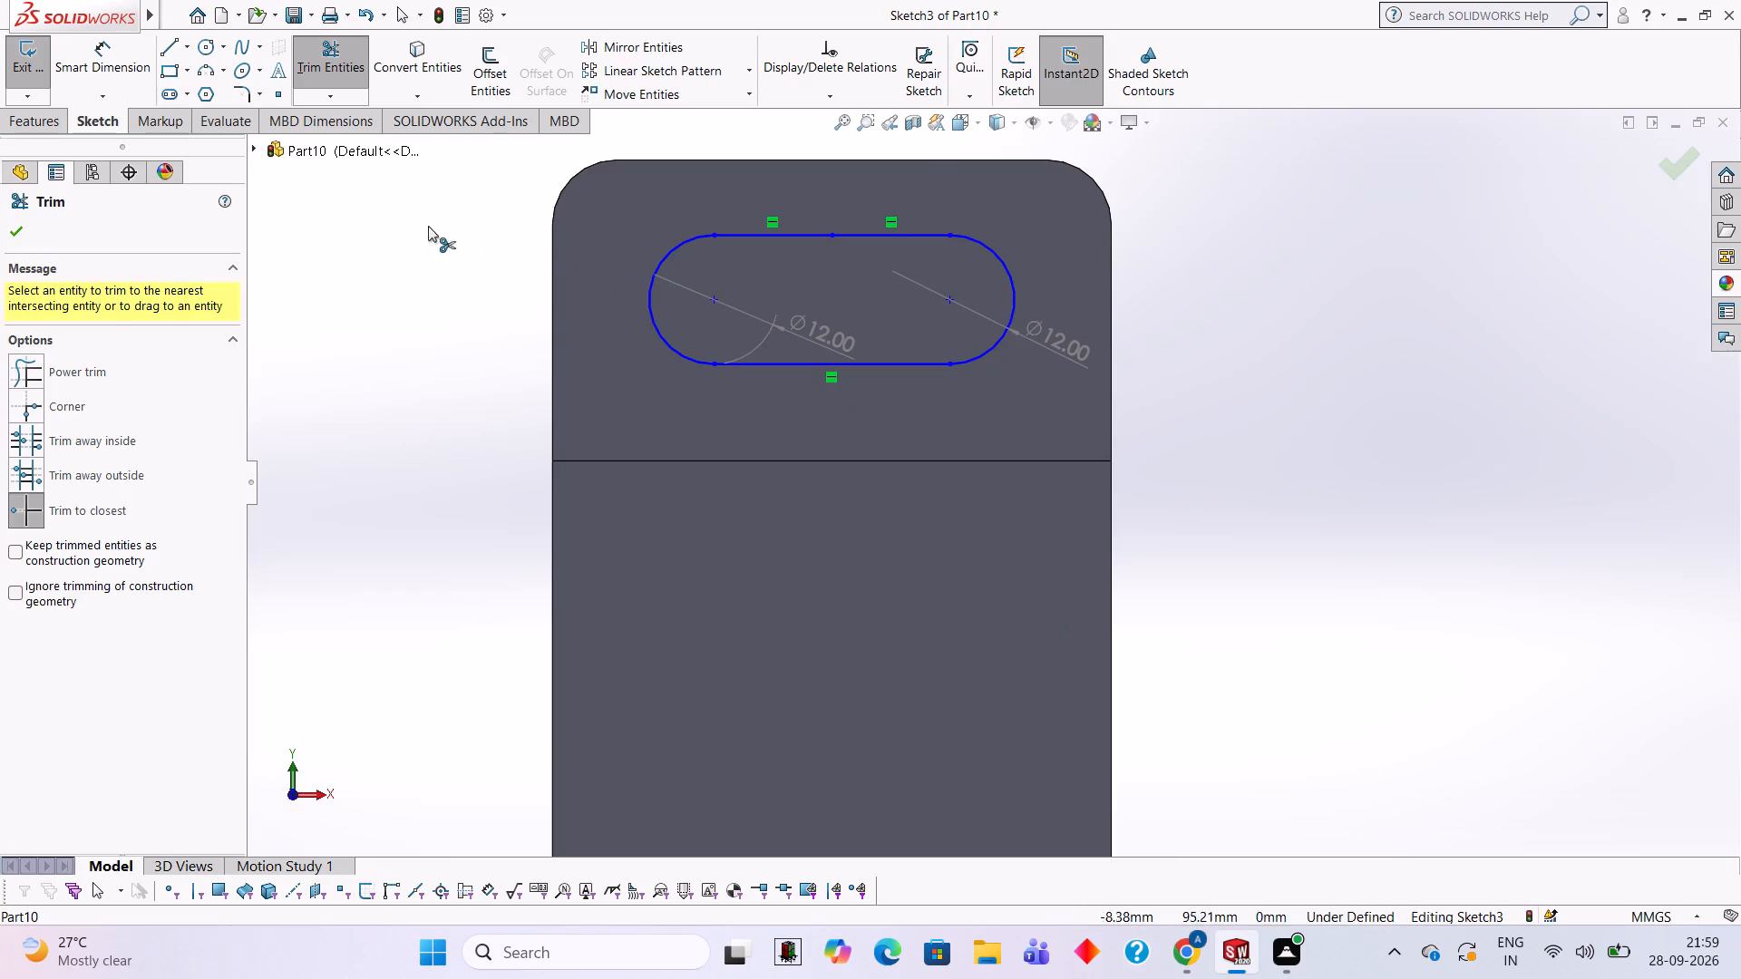
# Cut-extrude the slot profile through the raised block and plate with a blind depth of 21 mm.
pyautogui.click(33, 128)
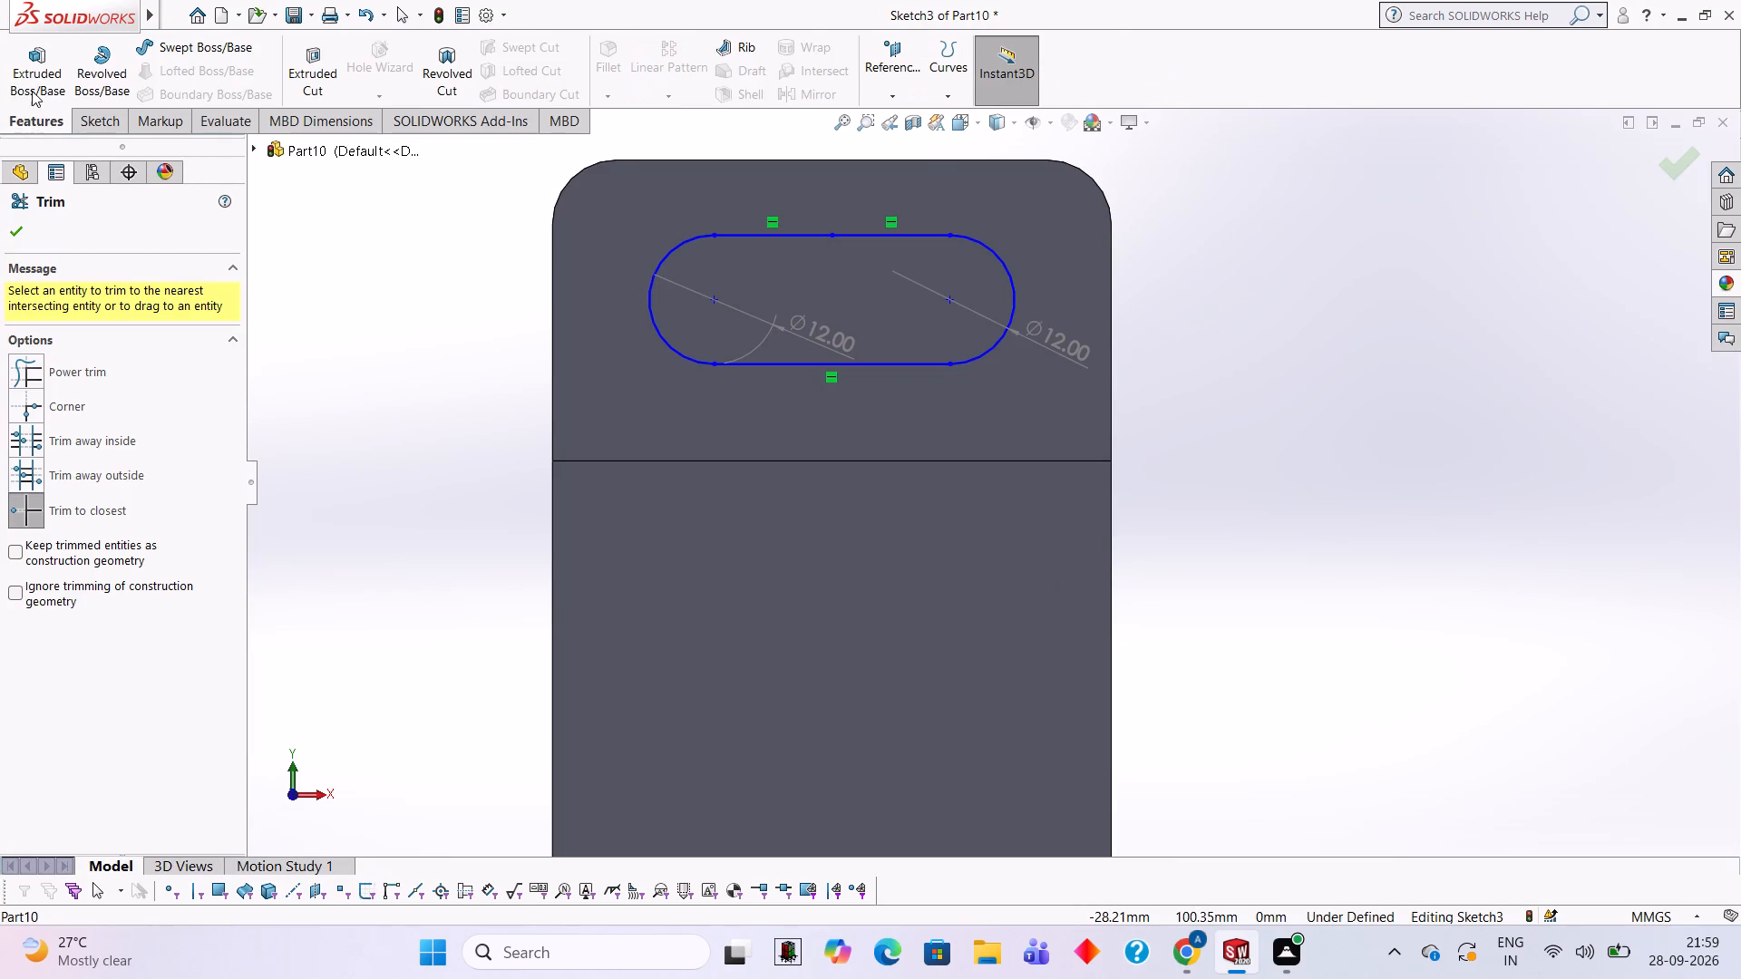
pyautogui.click(300, 82)
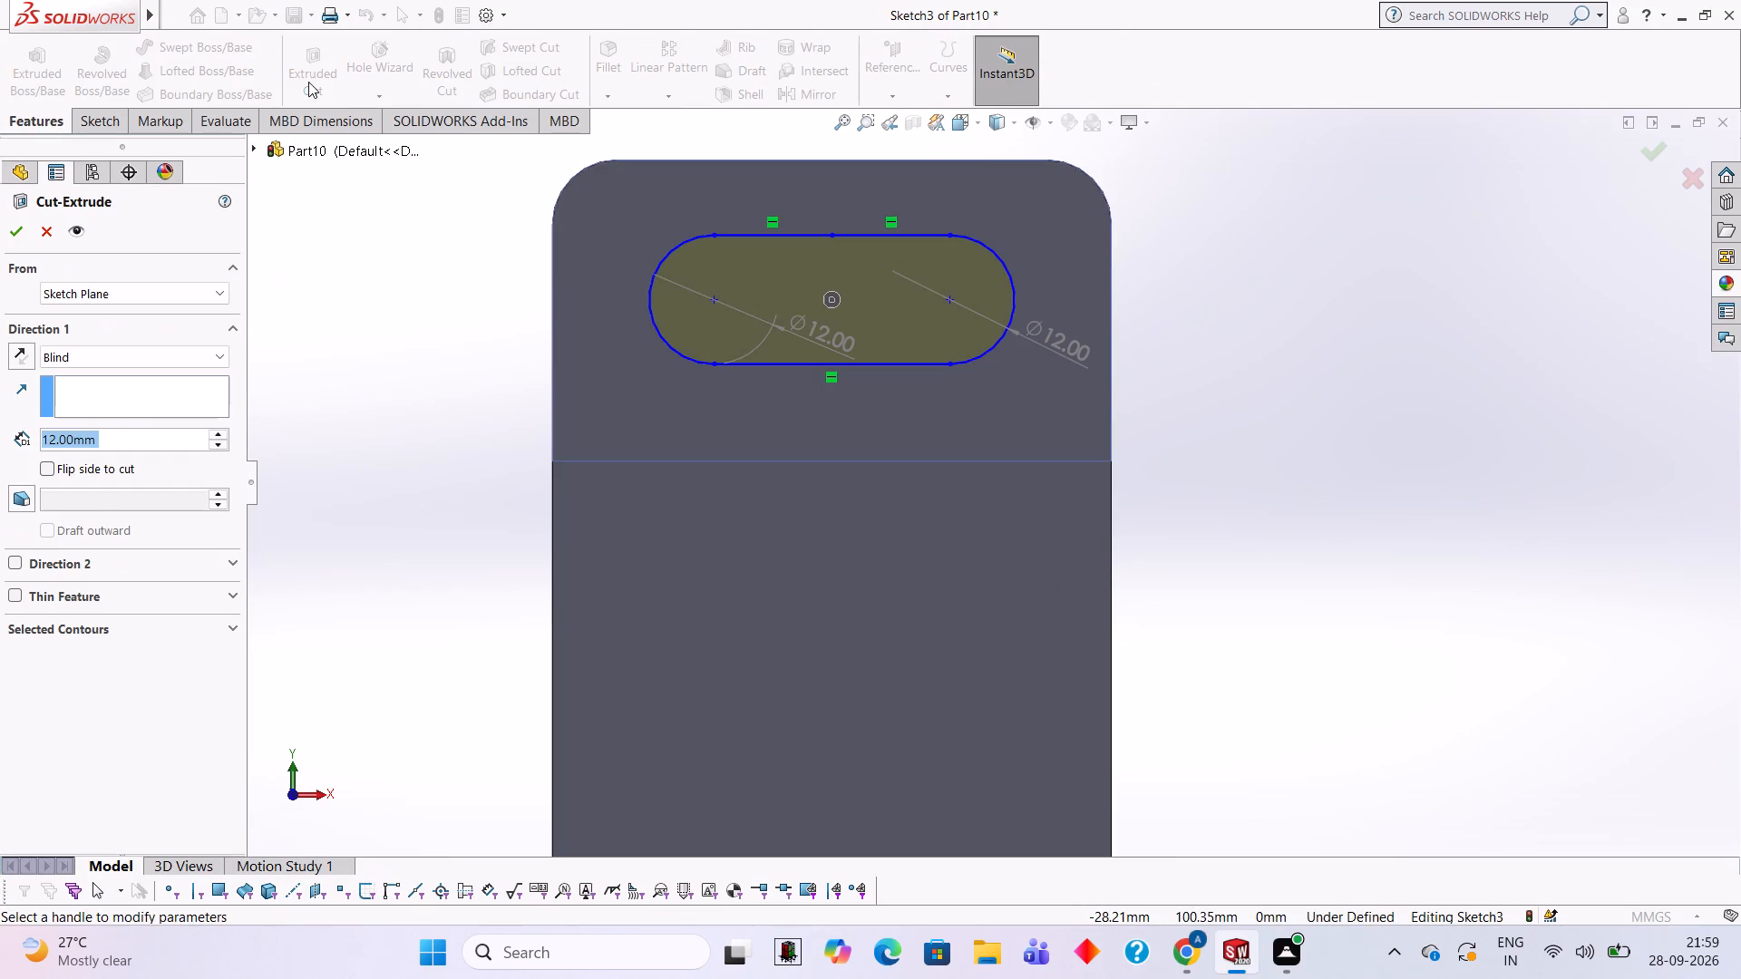
pyautogui.moveTo(1136, 252); pyautogui.dragTo(939, 285, button='middle')
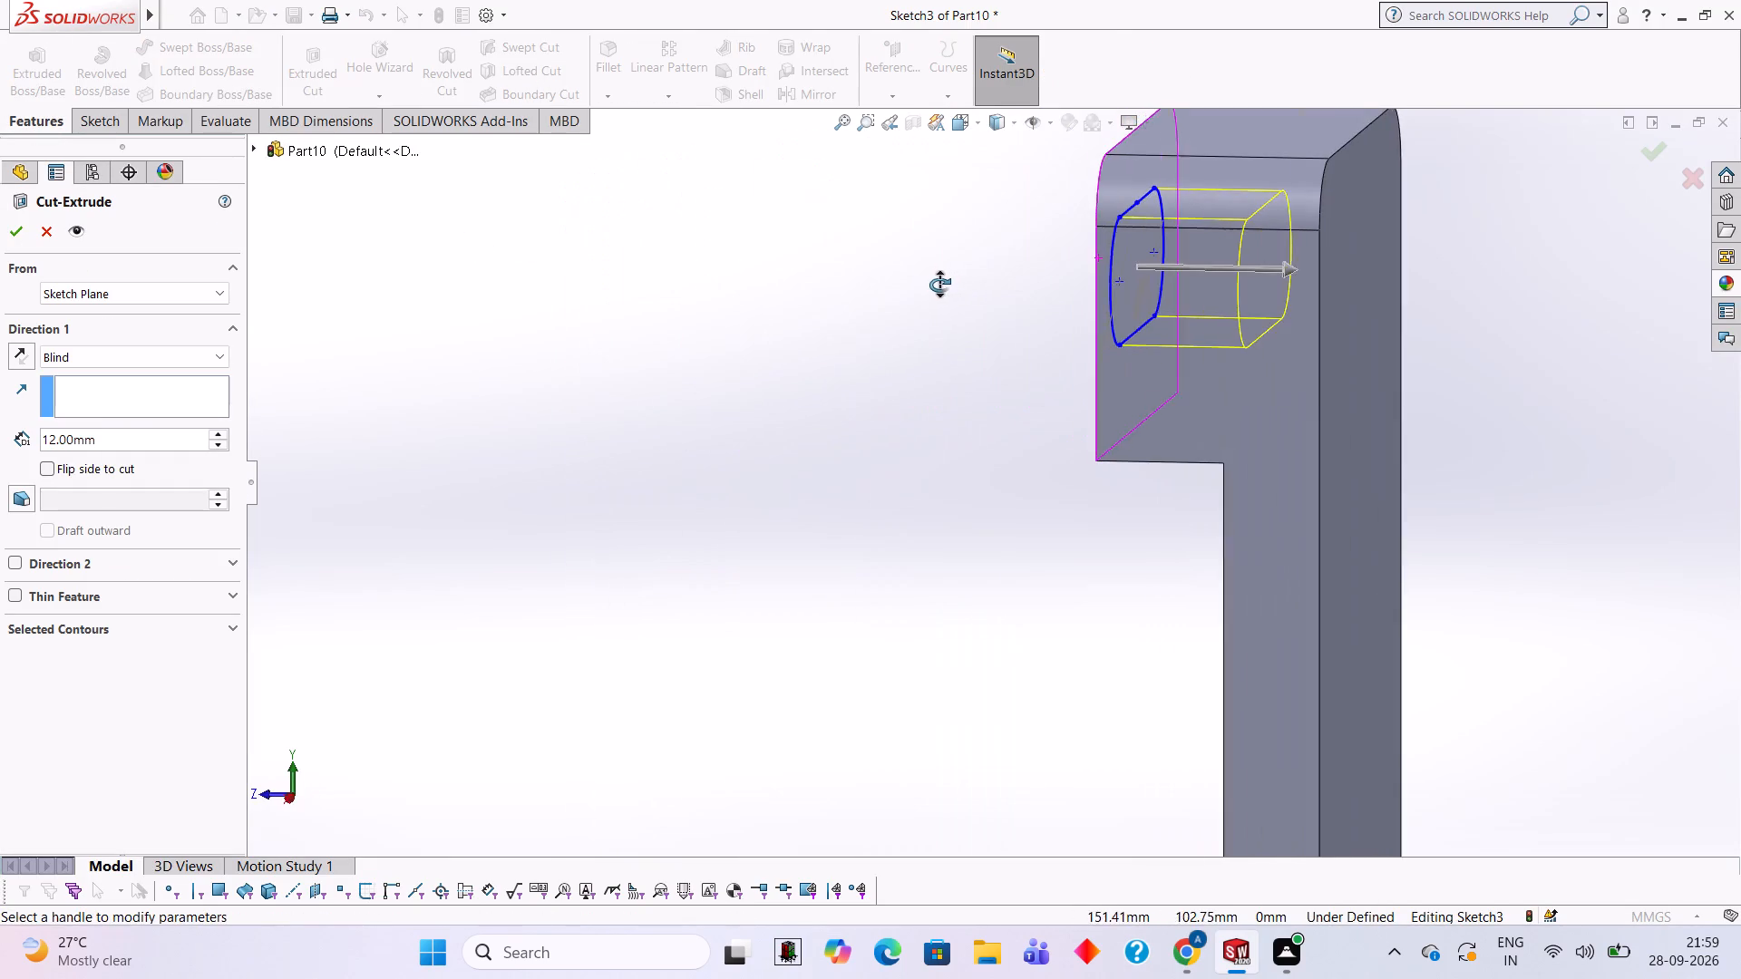
pyautogui.moveTo(939, 285); pyautogui.dragTo(962, 288, button='middle')
pyautogui.click(178, 435)
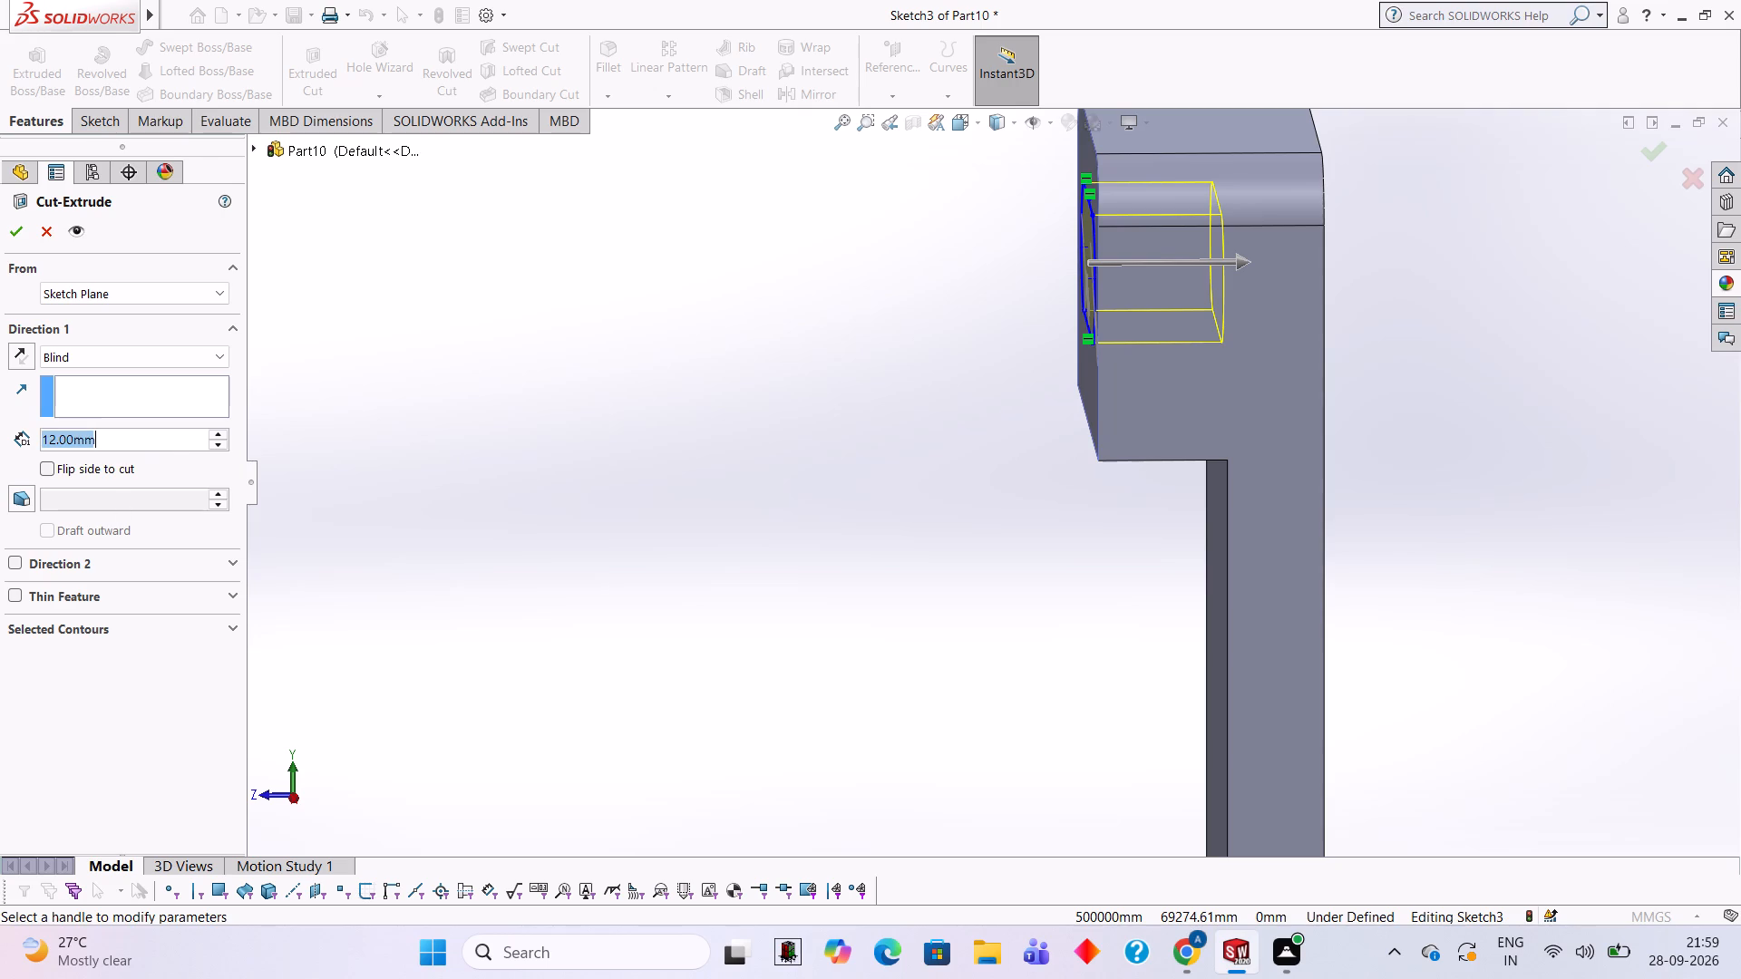
pyautogui.press('BackSpace')
pyautogui.press('BackSpace')
pyautogui.press('BackSpace')
pyautogui.press('BackSpace')
pyautogui.press('BackSpace')
pyautogui.press('BackSpace')
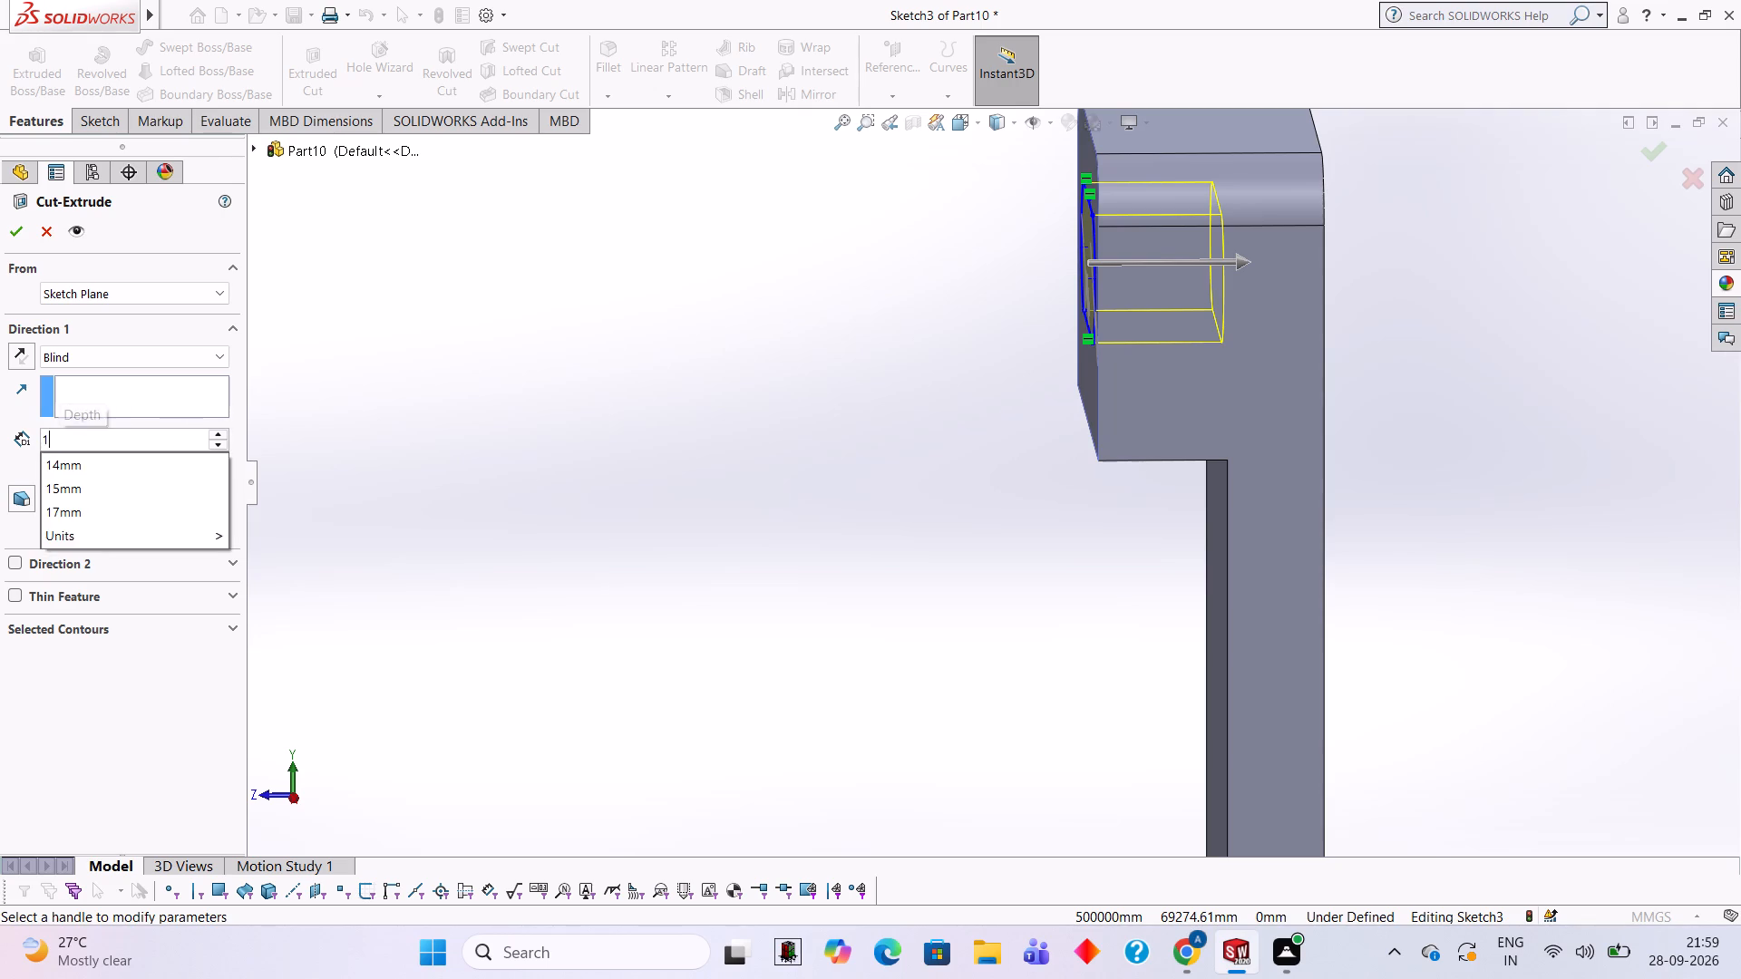
pyautogui.press('BackSpace')
pyautogui.press('1')
pyautogui.press('BackSpace')
pyautogui.write('21')
pyautogui.press('Return')
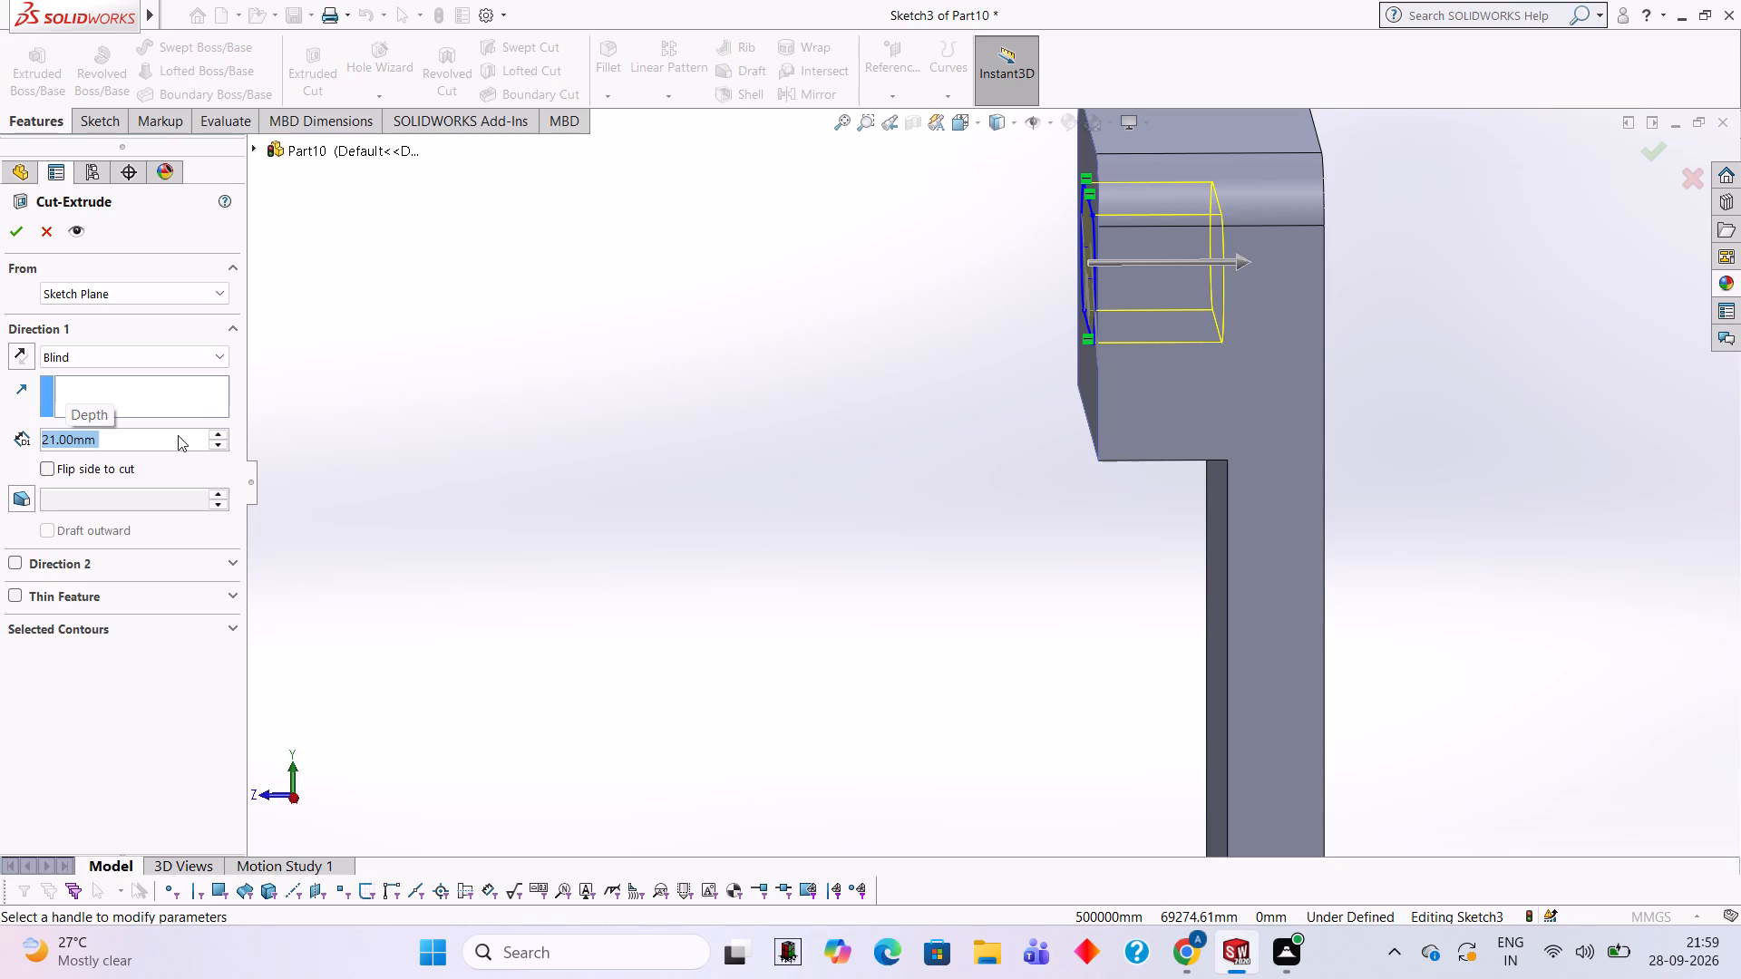
pyautogui.moveTo(1095, 421); pyautogui.dragTo(1056, 372, button='middle')
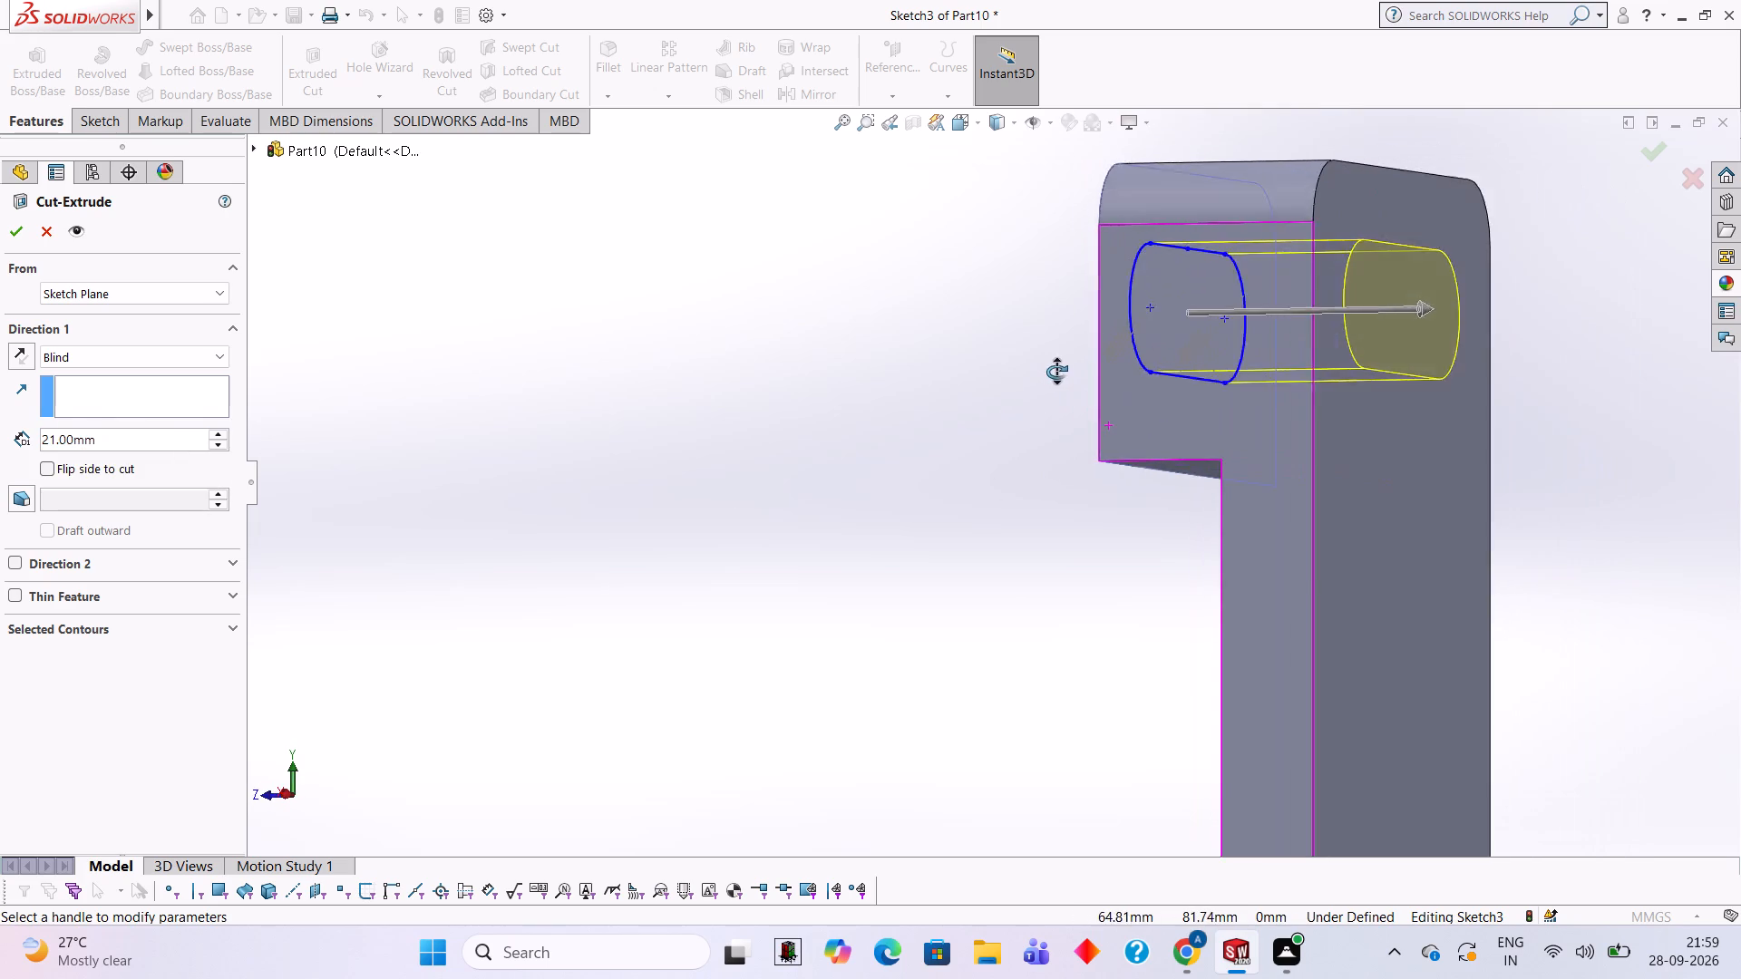
pyautogui.moveTo(1056, 372); pyautogui.dragTo(1075, 367, button='middle')
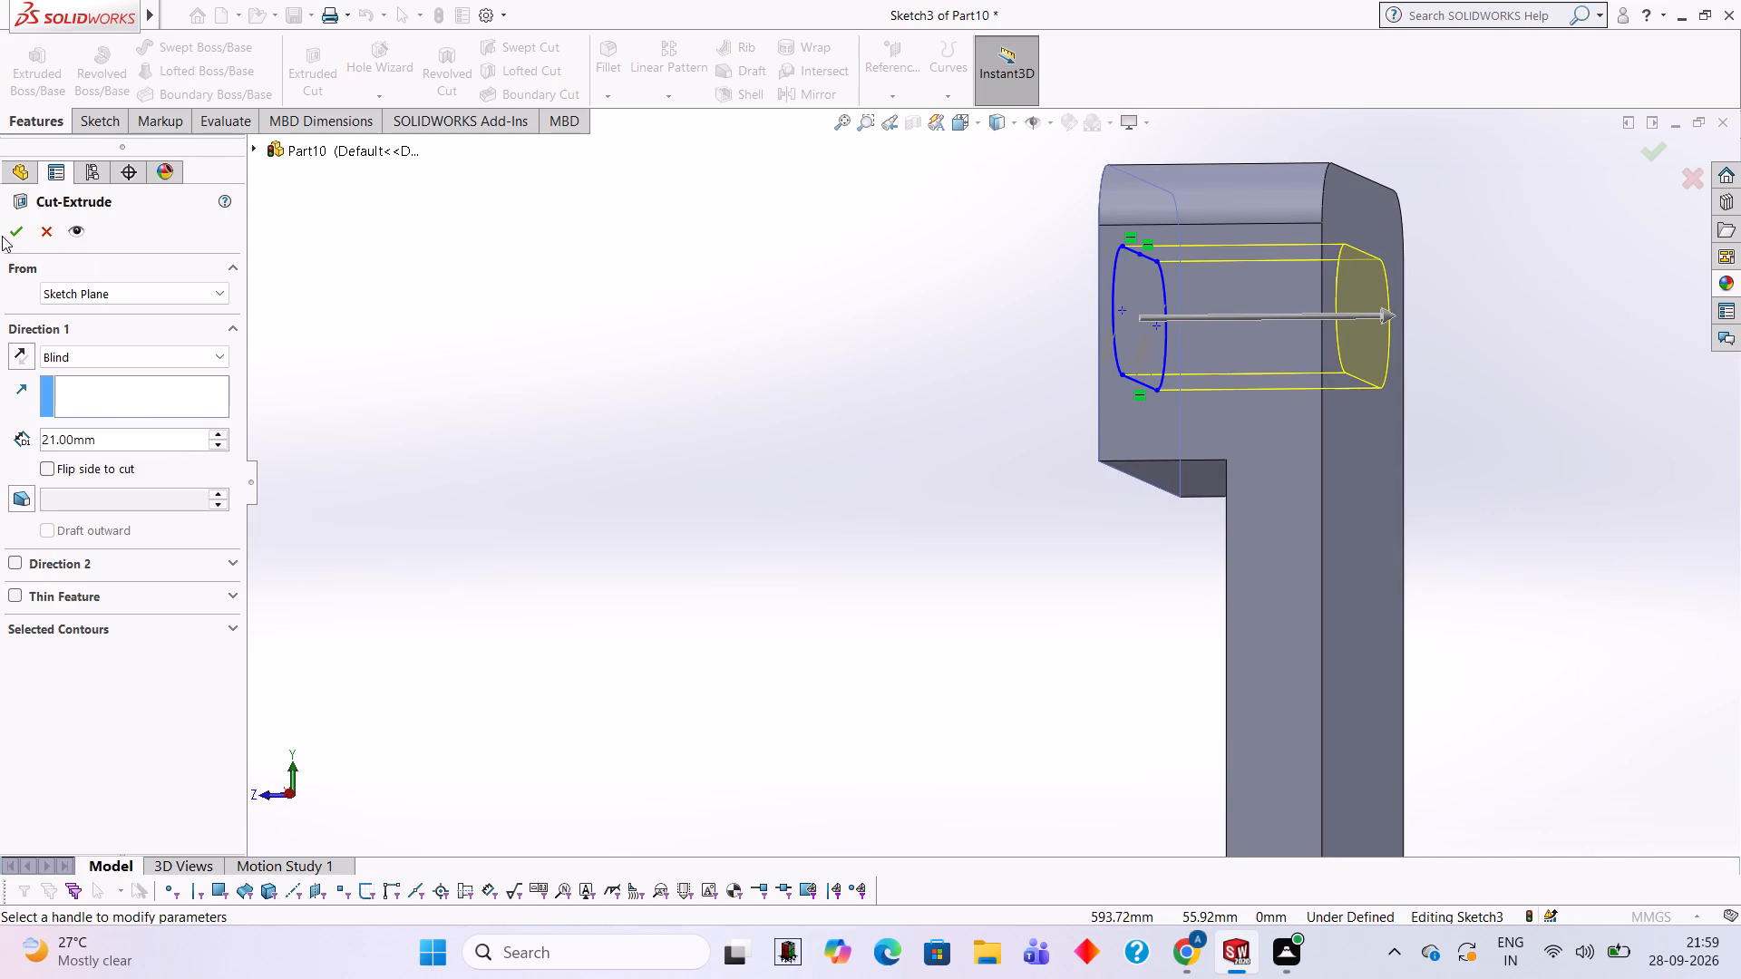
pyautogui.click(20, 225)
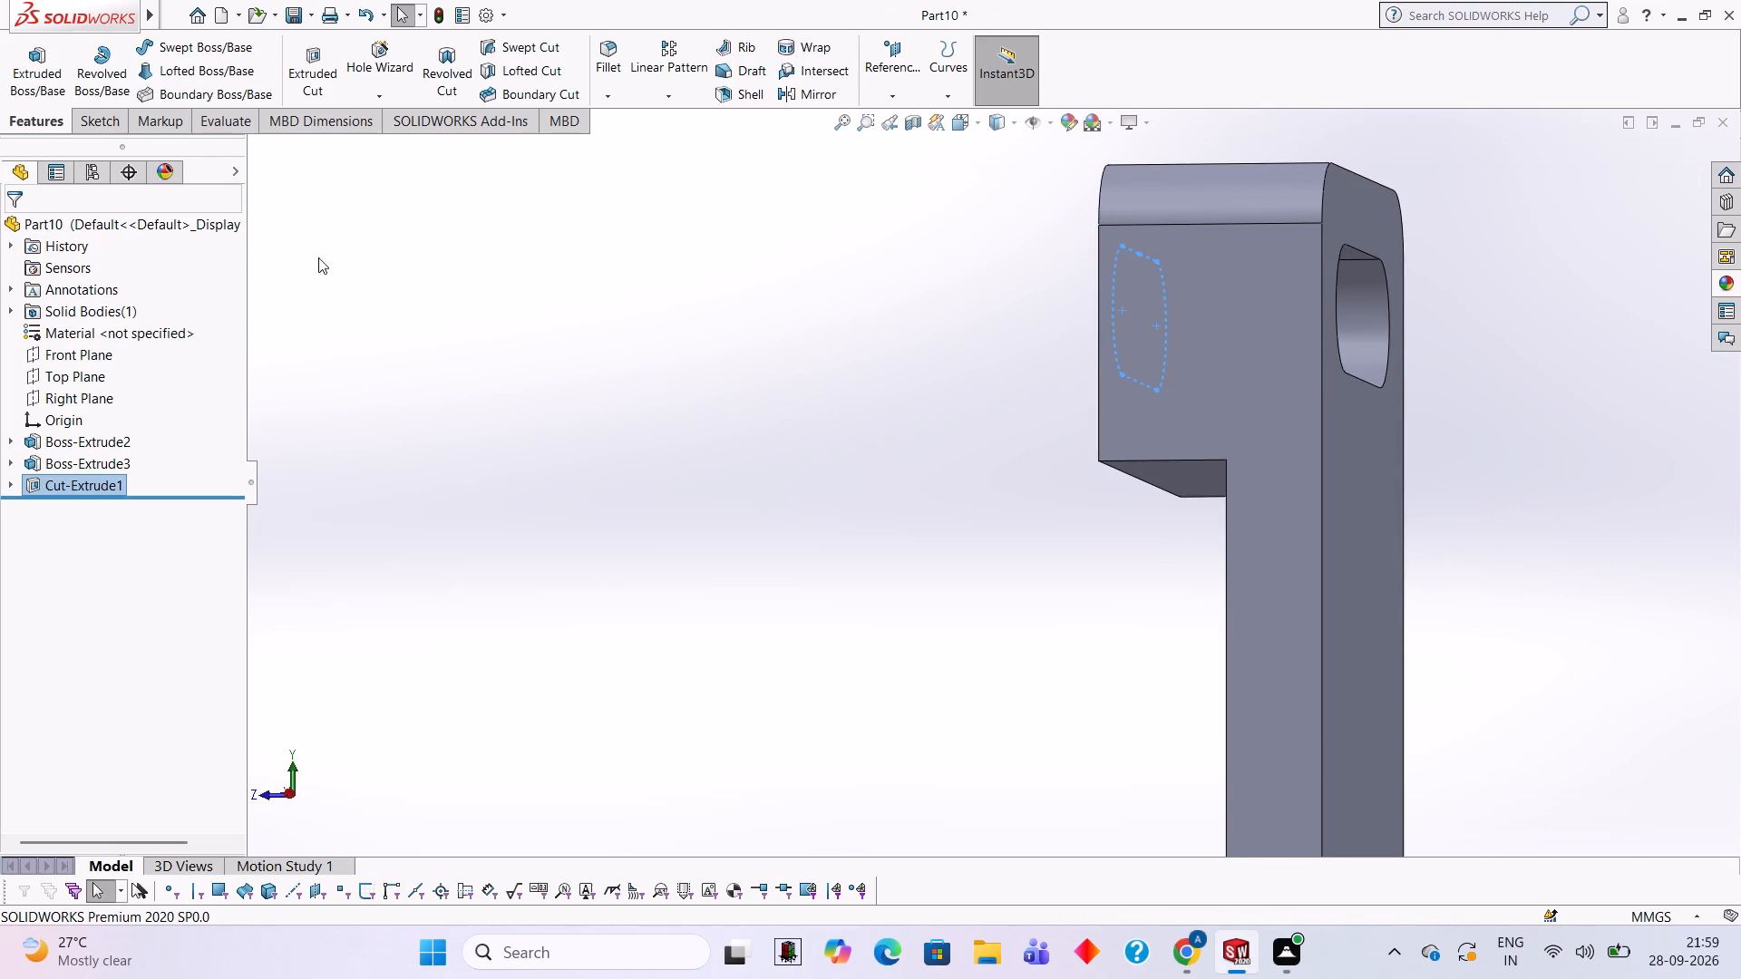
# Examine the slotted block and plate from several angles.
pyautogui.click(397, 258)
pyautogui.moveTo(550, 344); pyautogui.dragTo(785, 444, button='middle')
pyautogui.scroll(3, 790, 444)
pyautogui.moveTo(1423, 515); pyautogui.dragTo(1311, 509, button='middle')
pyautogui.scroll(2, 1311, 509)
pyautogui.scroll(-1, 1200, 536)
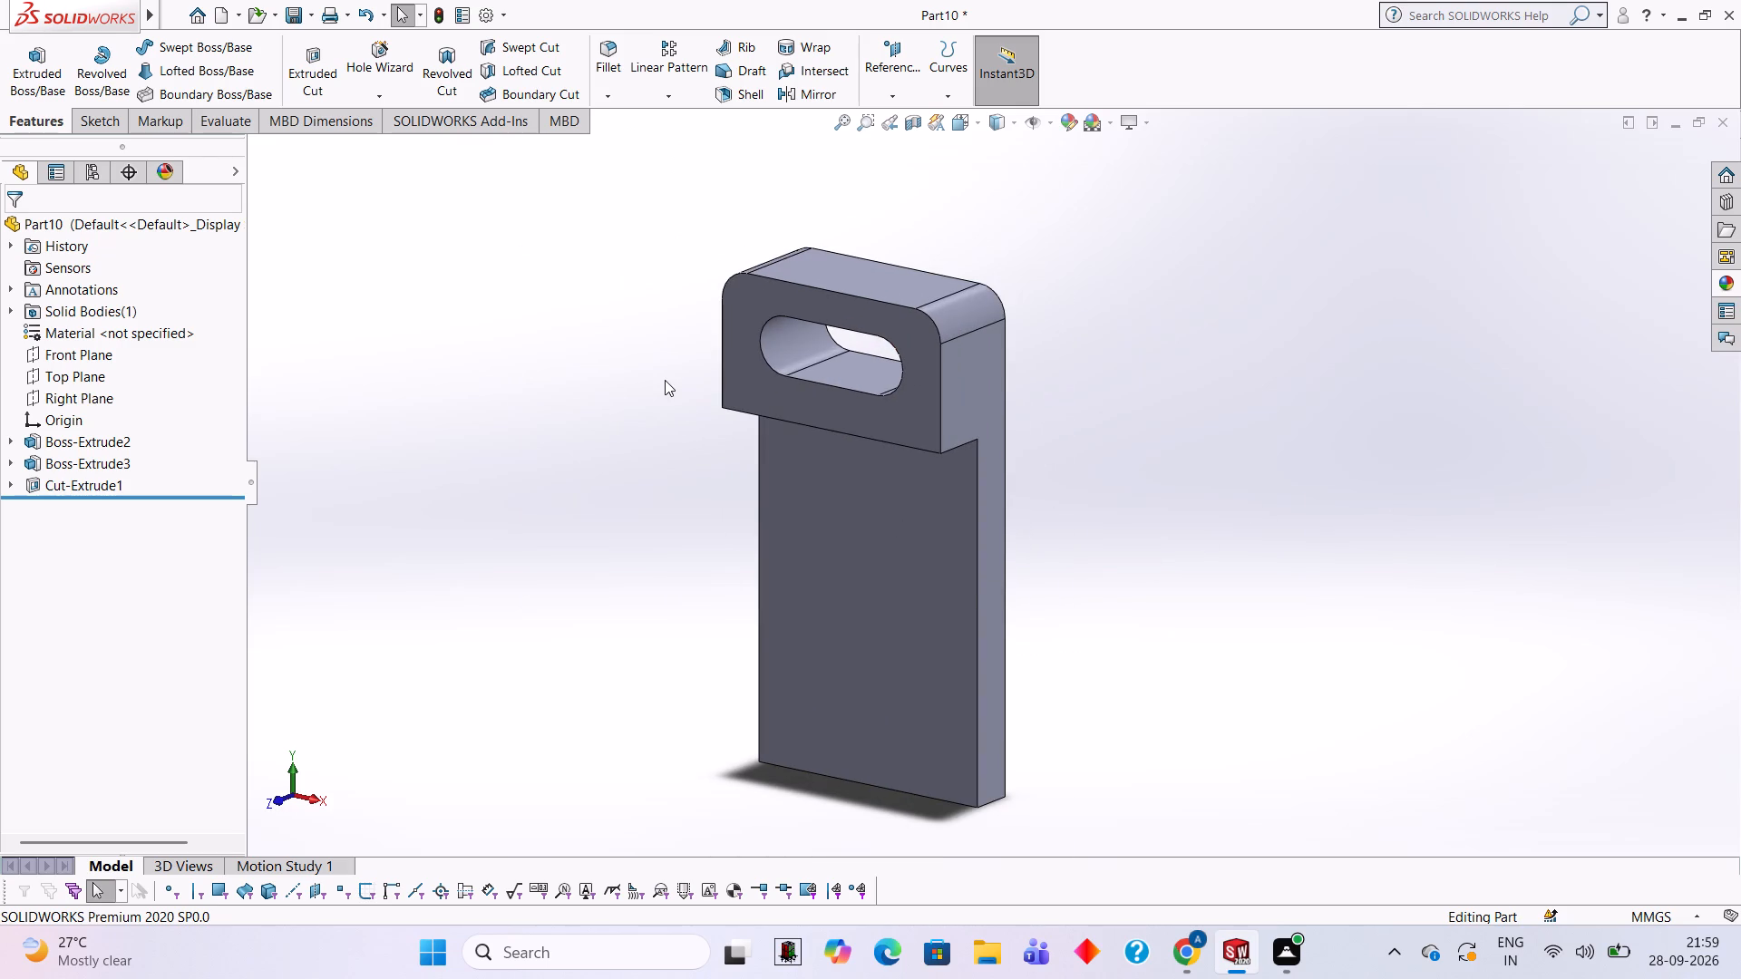
pyautogui.scroll(1, 968, 558)
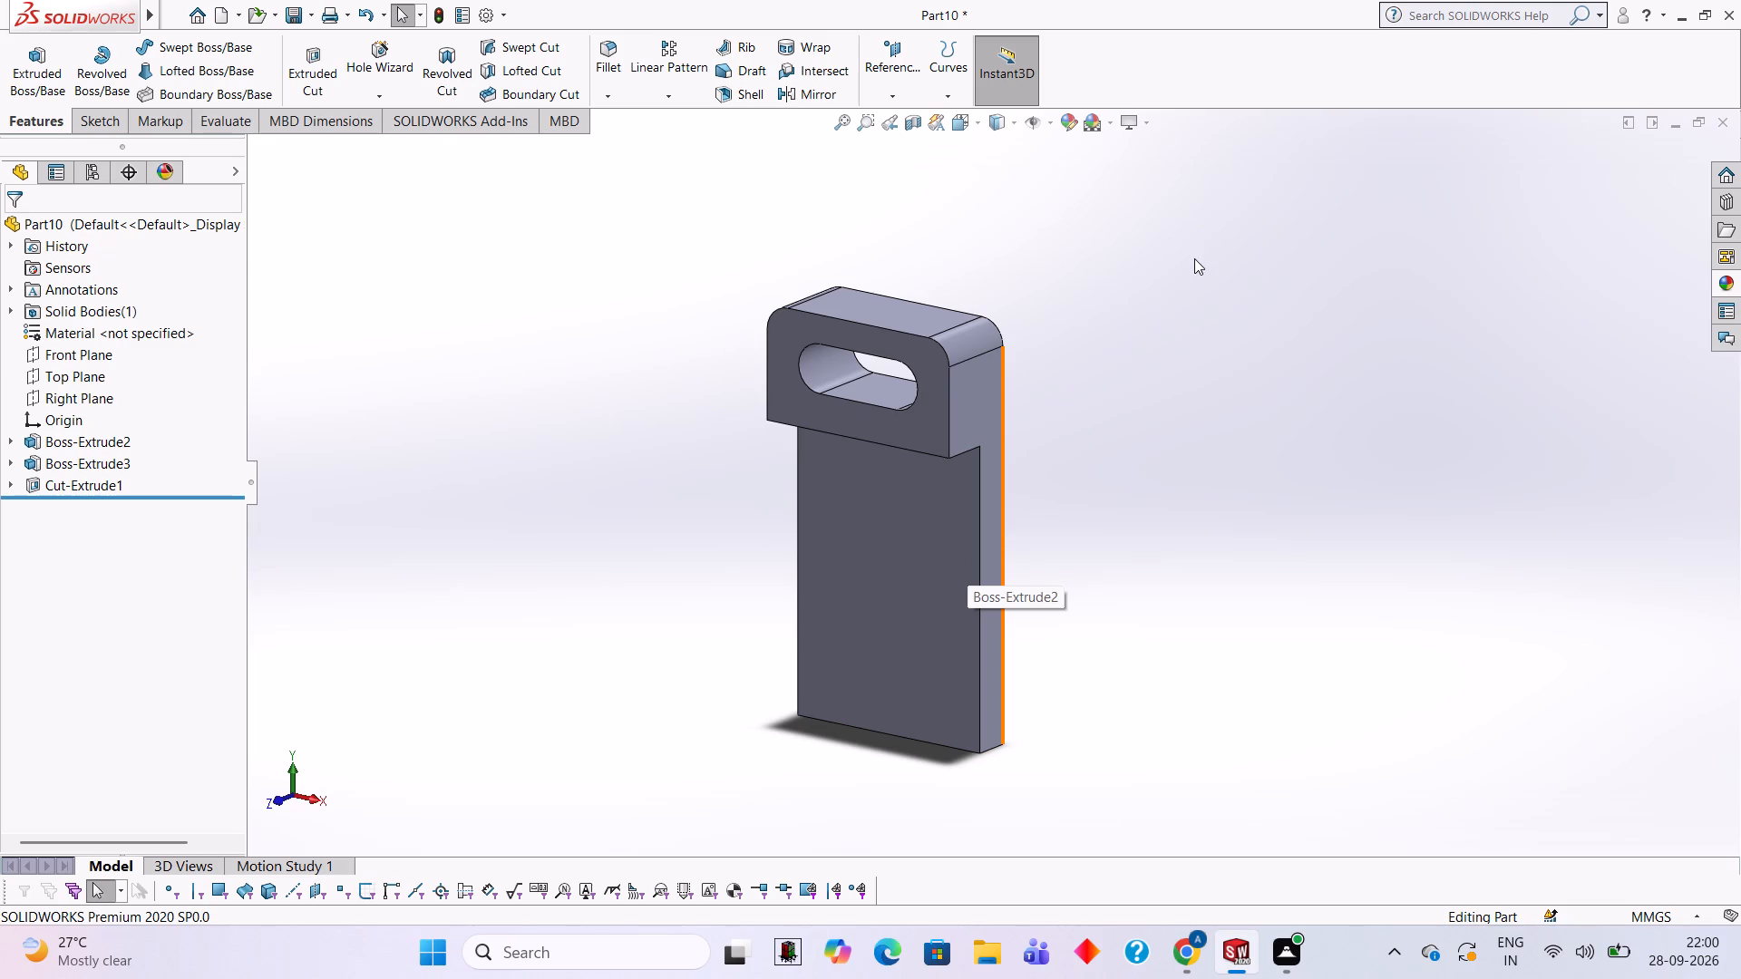
pyautogui.scroll(-1, 837, 577)
pyautogui.scroll(1, 840, 577)
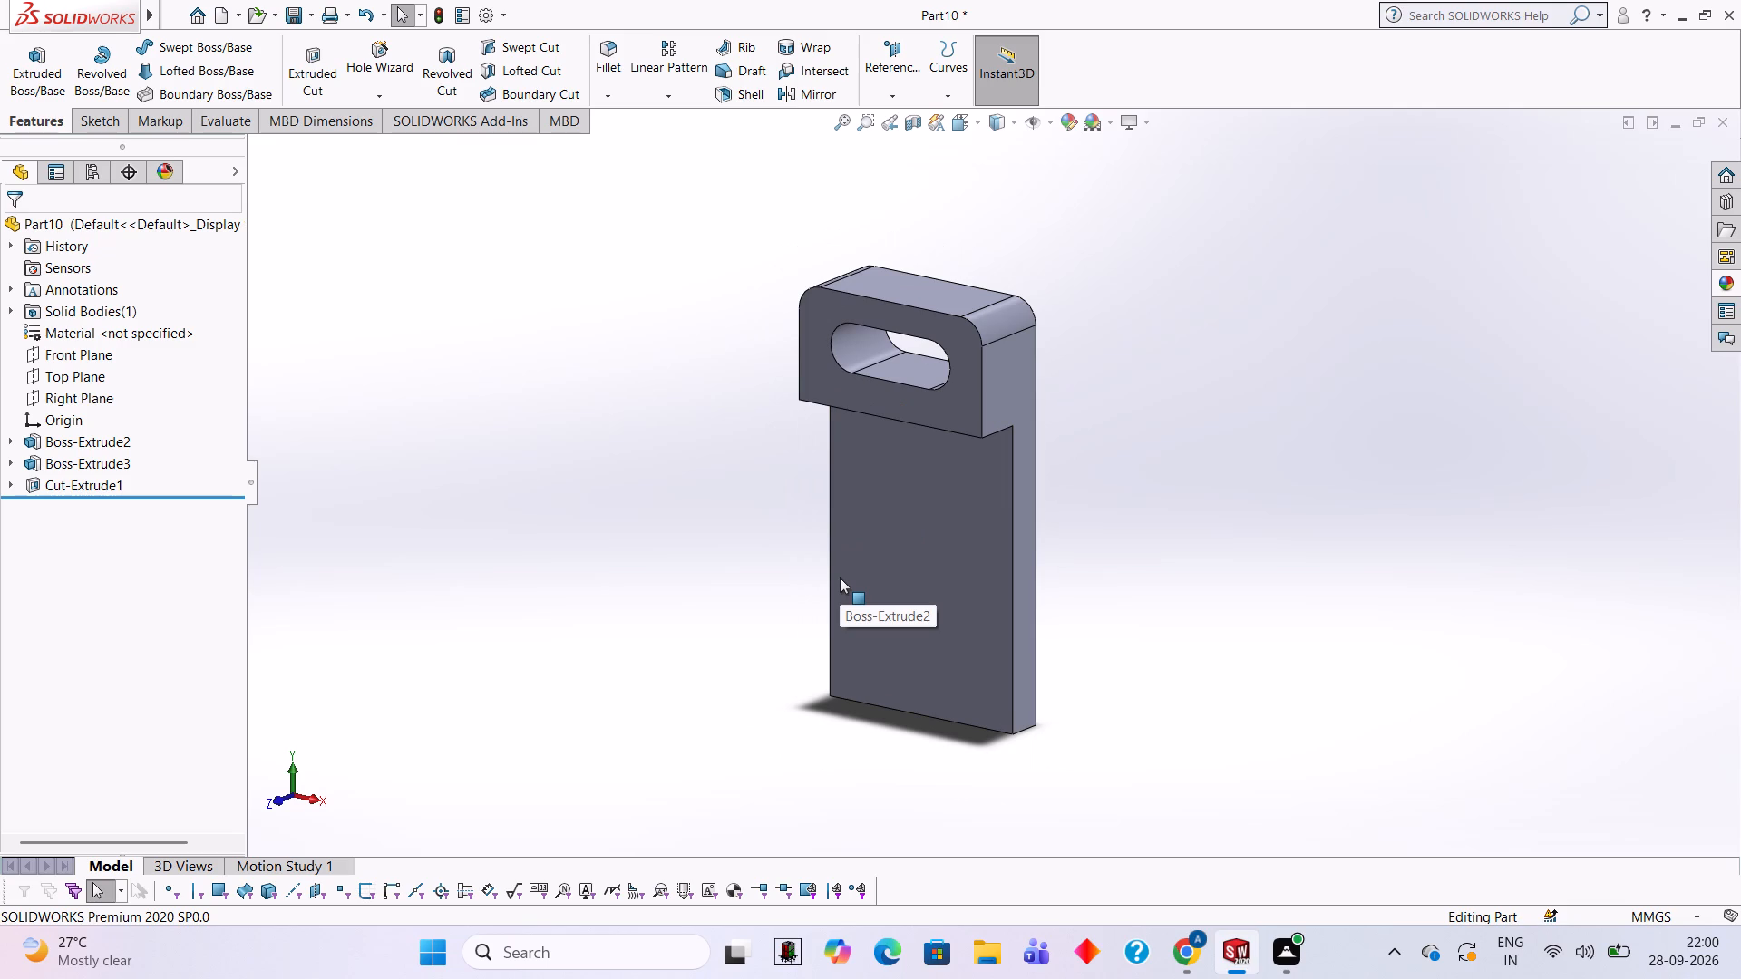
# Start a sketch on the plate's 9 mm thick end face opposite the slotted block, viewed straight on.
pyautogui.moveTo(1107, 614); pyautogui.dragTo(1019, 326, button='middle')
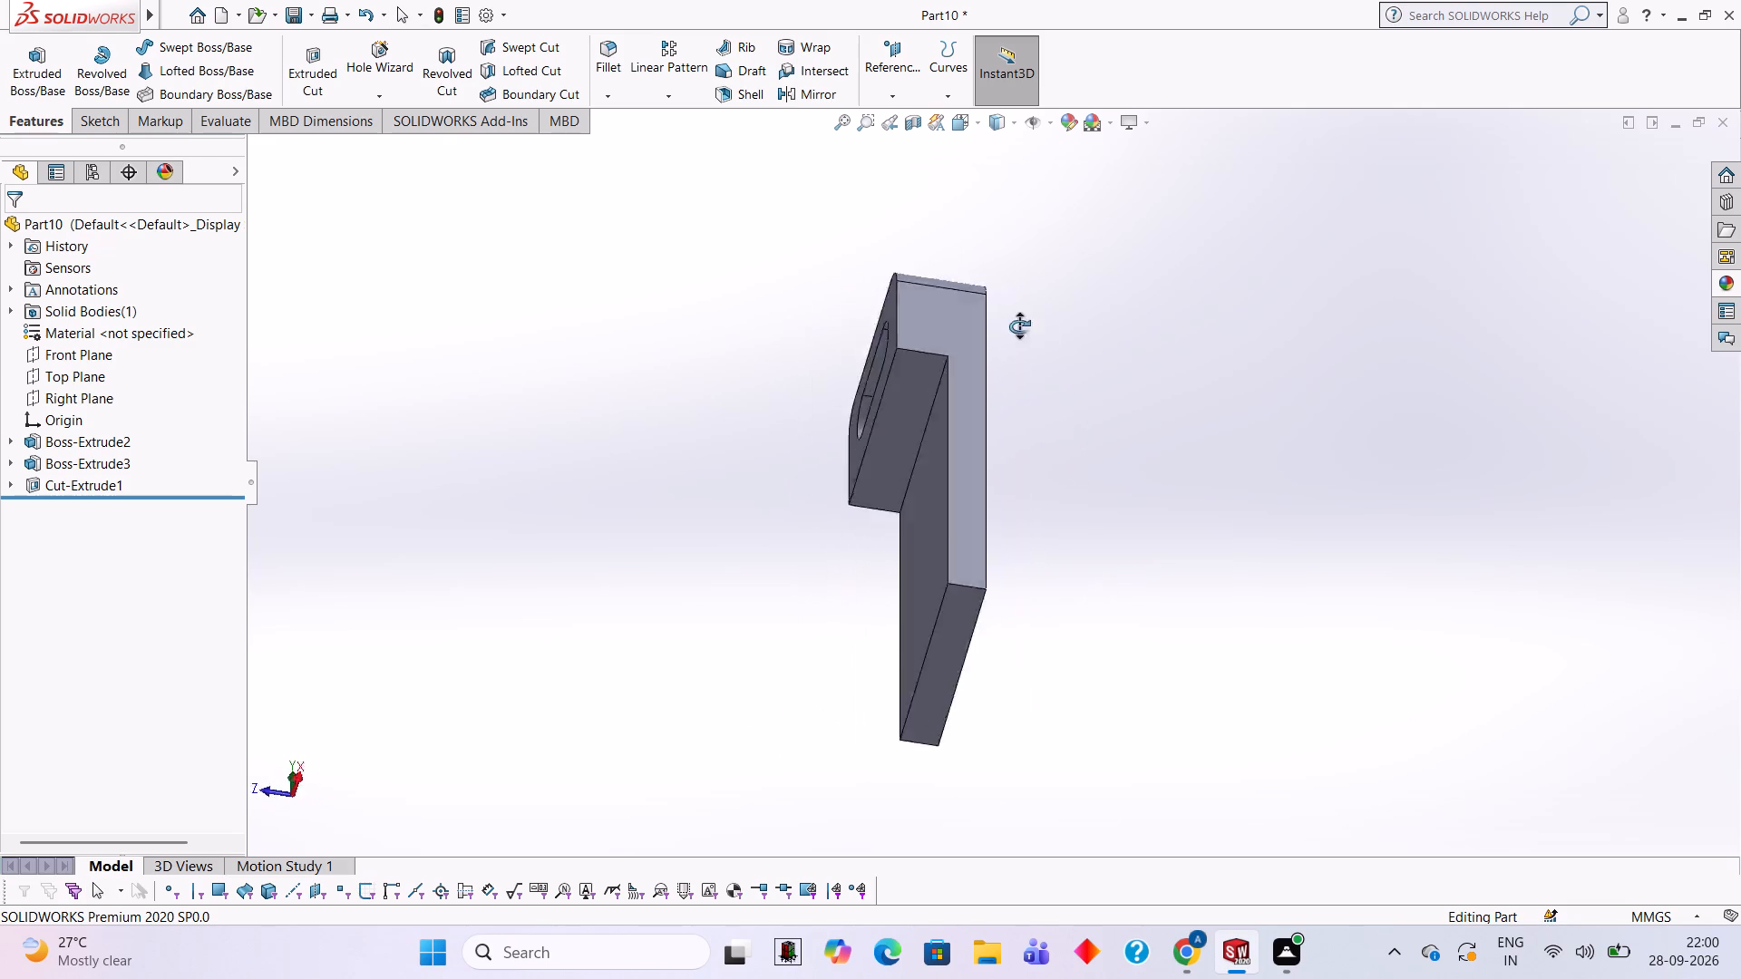
pyautogui.moveTo(1019, 326); pyautogui.dragTo(840, 199, button='middle')
pyautogui.moveTo(851, 334); pyautogui.dragTo(795, 302, button='middle')
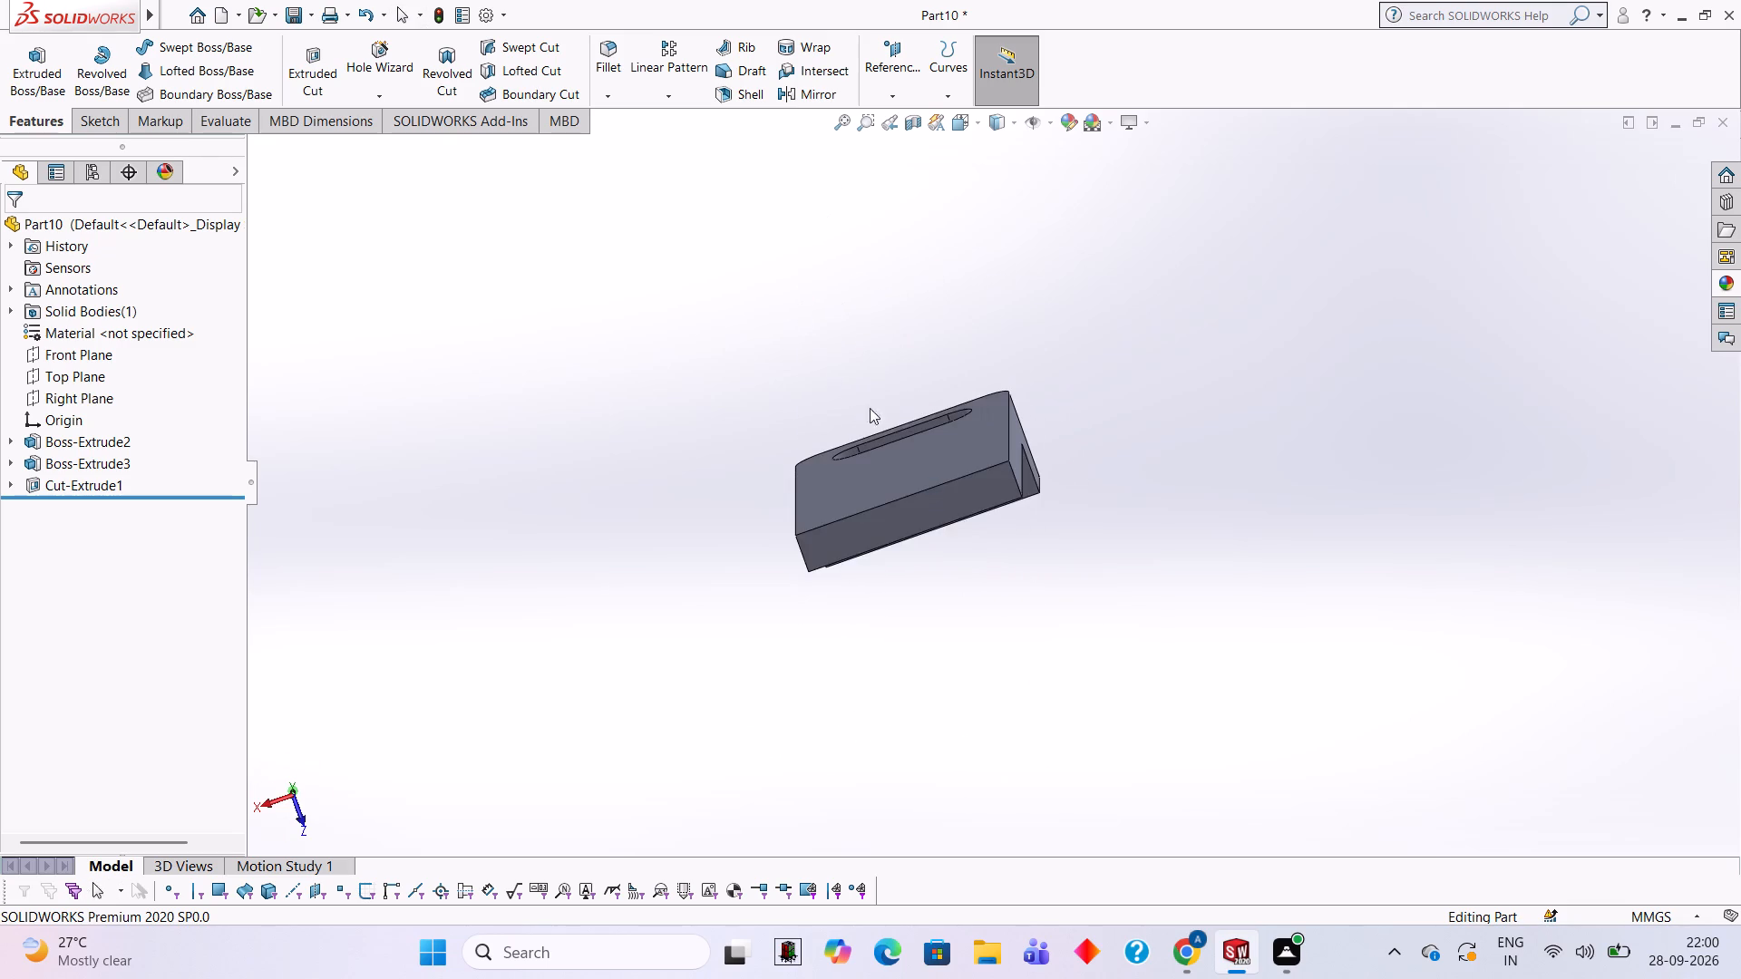
pyautogui.click(948, 502)
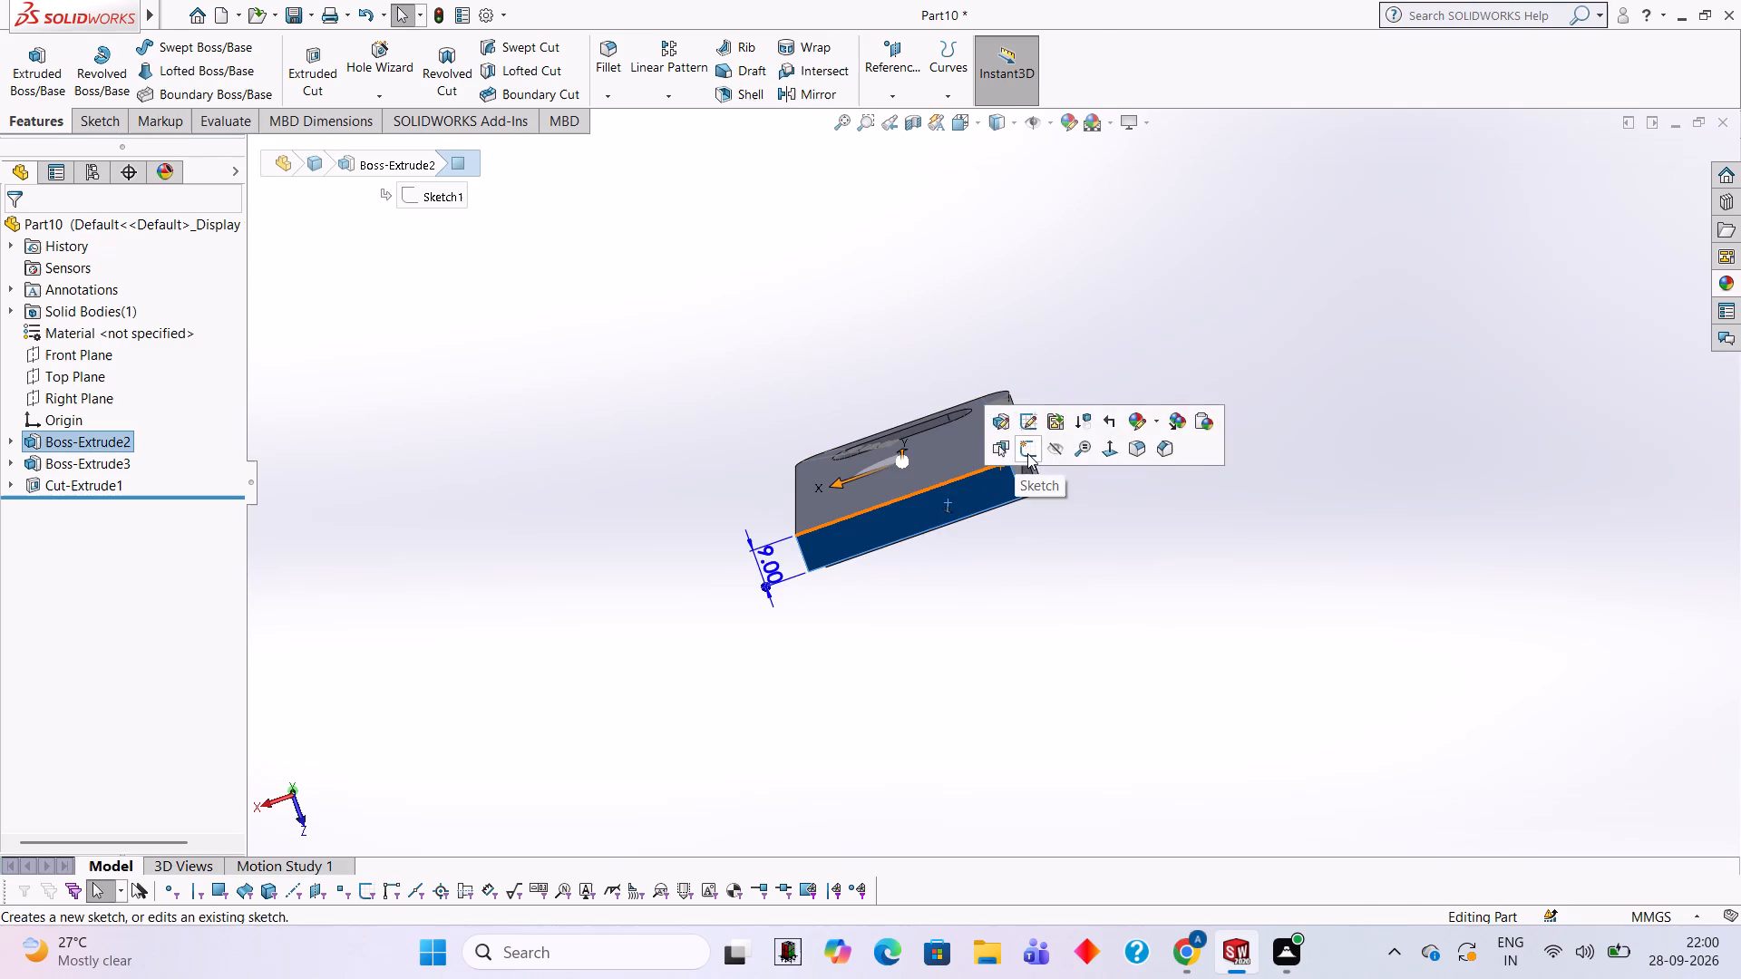
pyautogui.click(1027, 453)
pyautogui.hotkey('ctrl', '8')
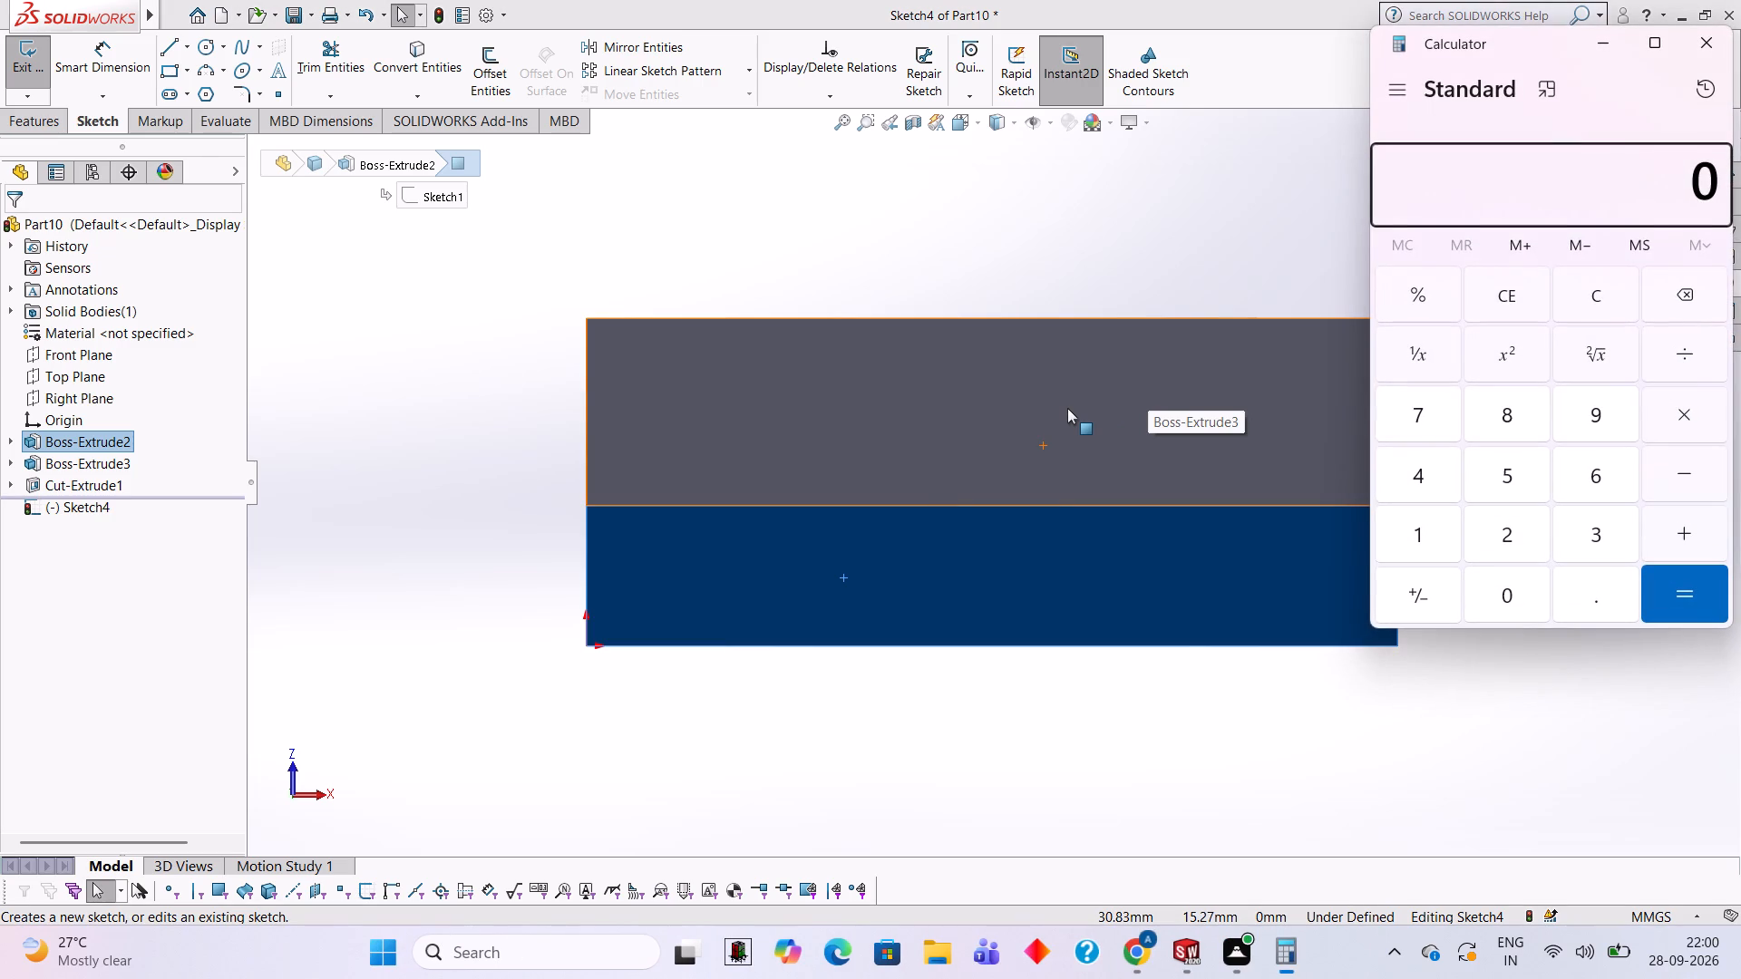
# Calculate 40-9 in Calculator.
pyautogui.write('40-9')
pyautogui.press('Return')
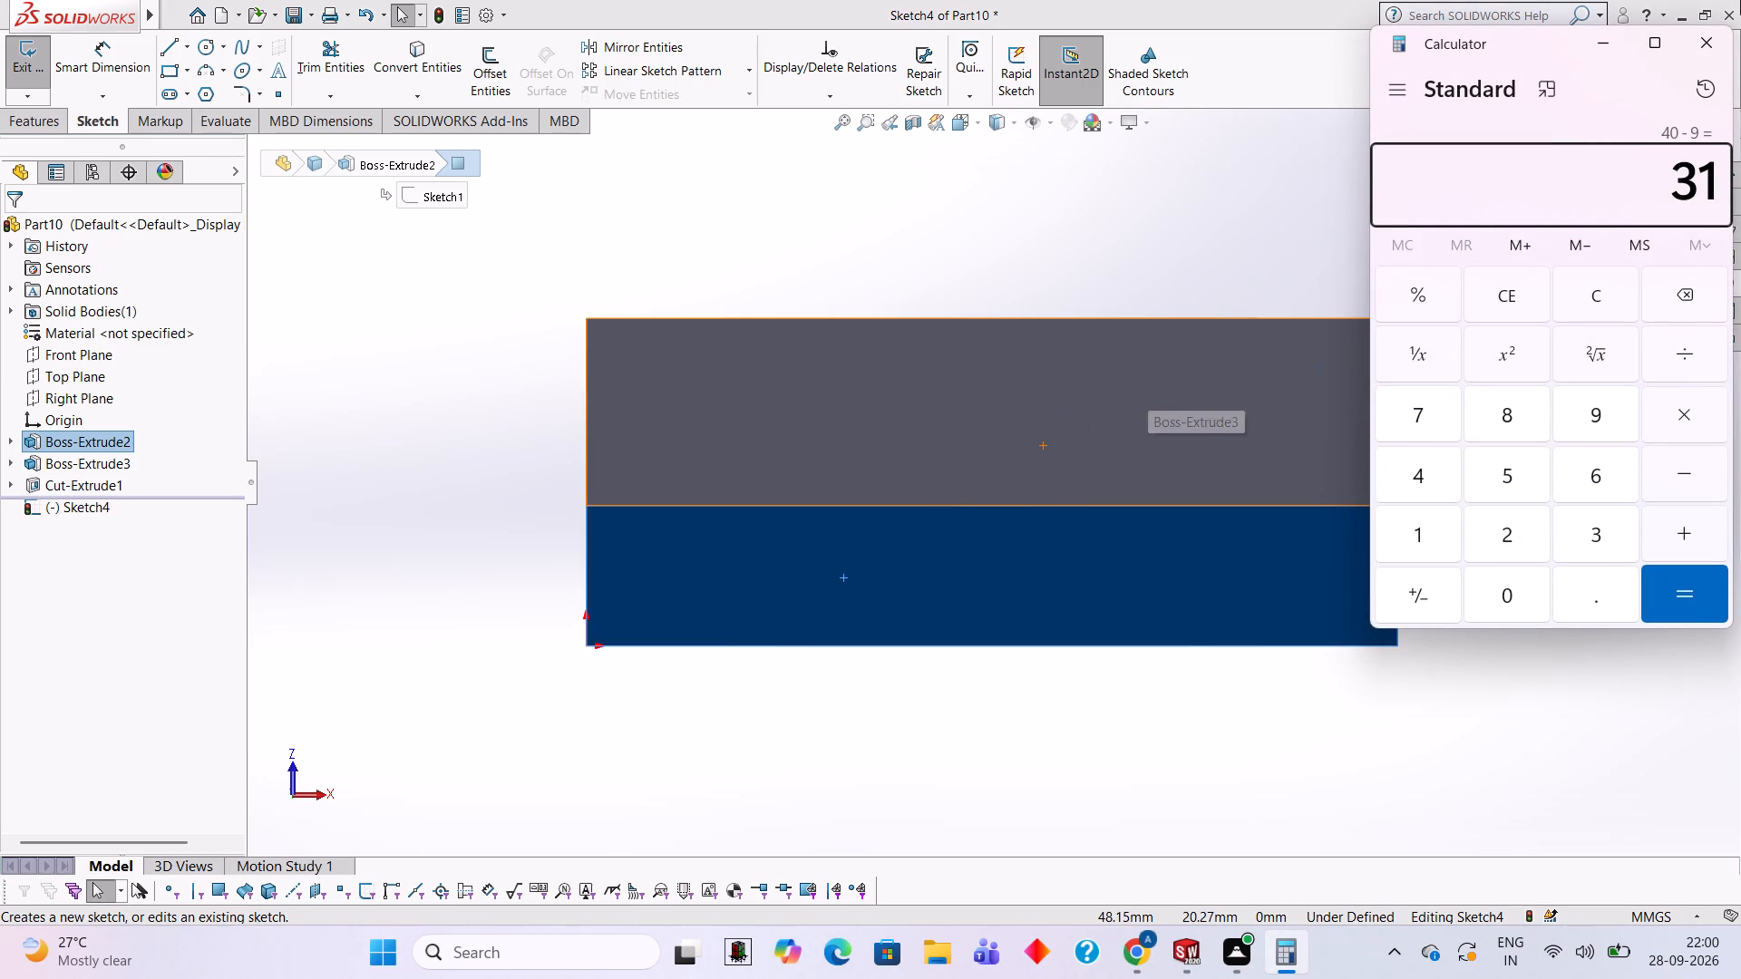
pyautogui.click(1704, 34)
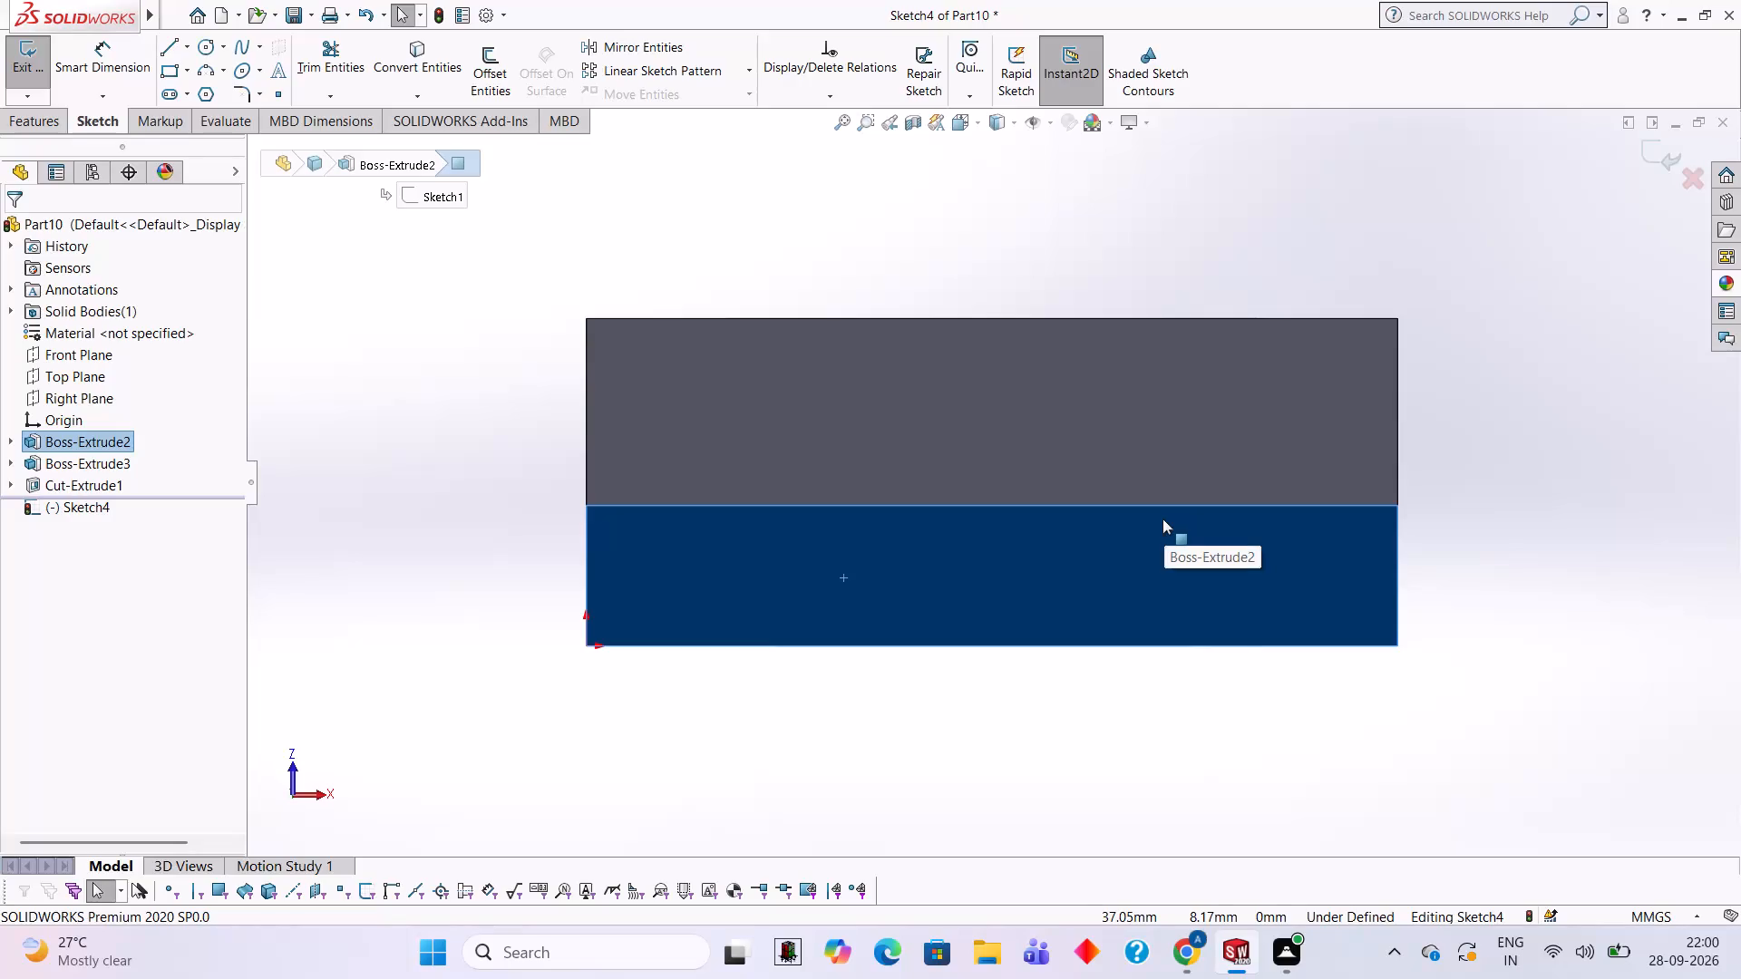
# Sketch a 31 mm vertical line upward from each end of the end face's upper edge.
pyautogui.click(174, 46)
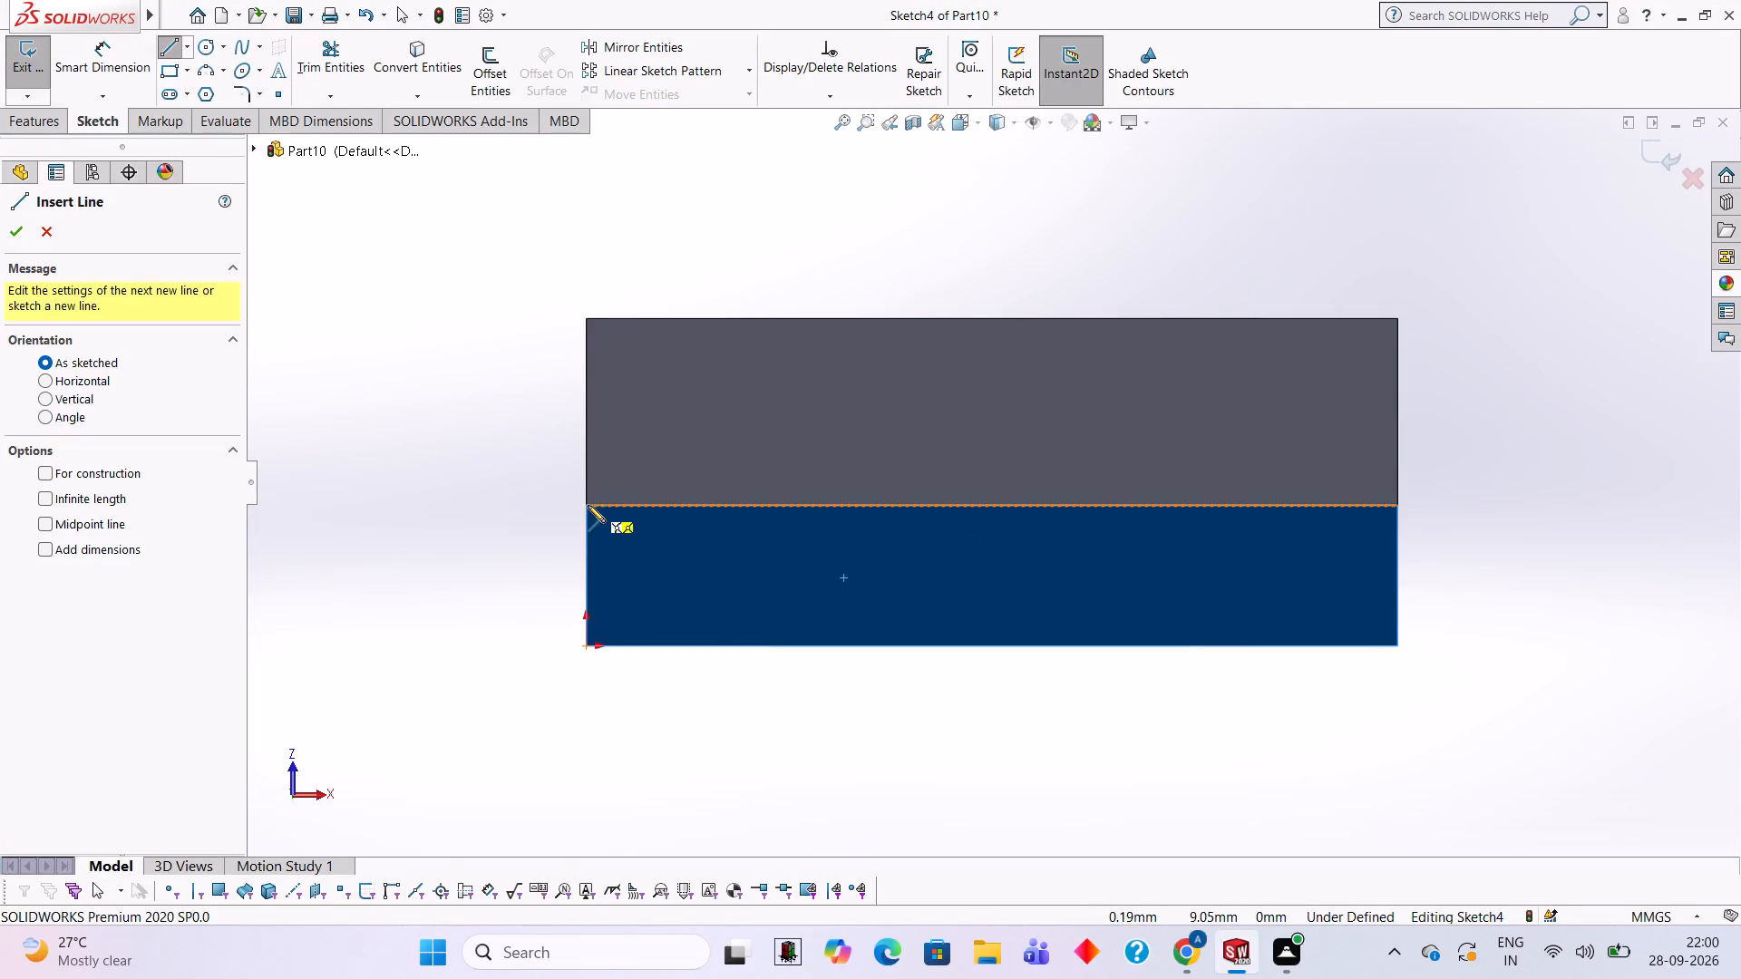
pyautogui.click(586, 505)
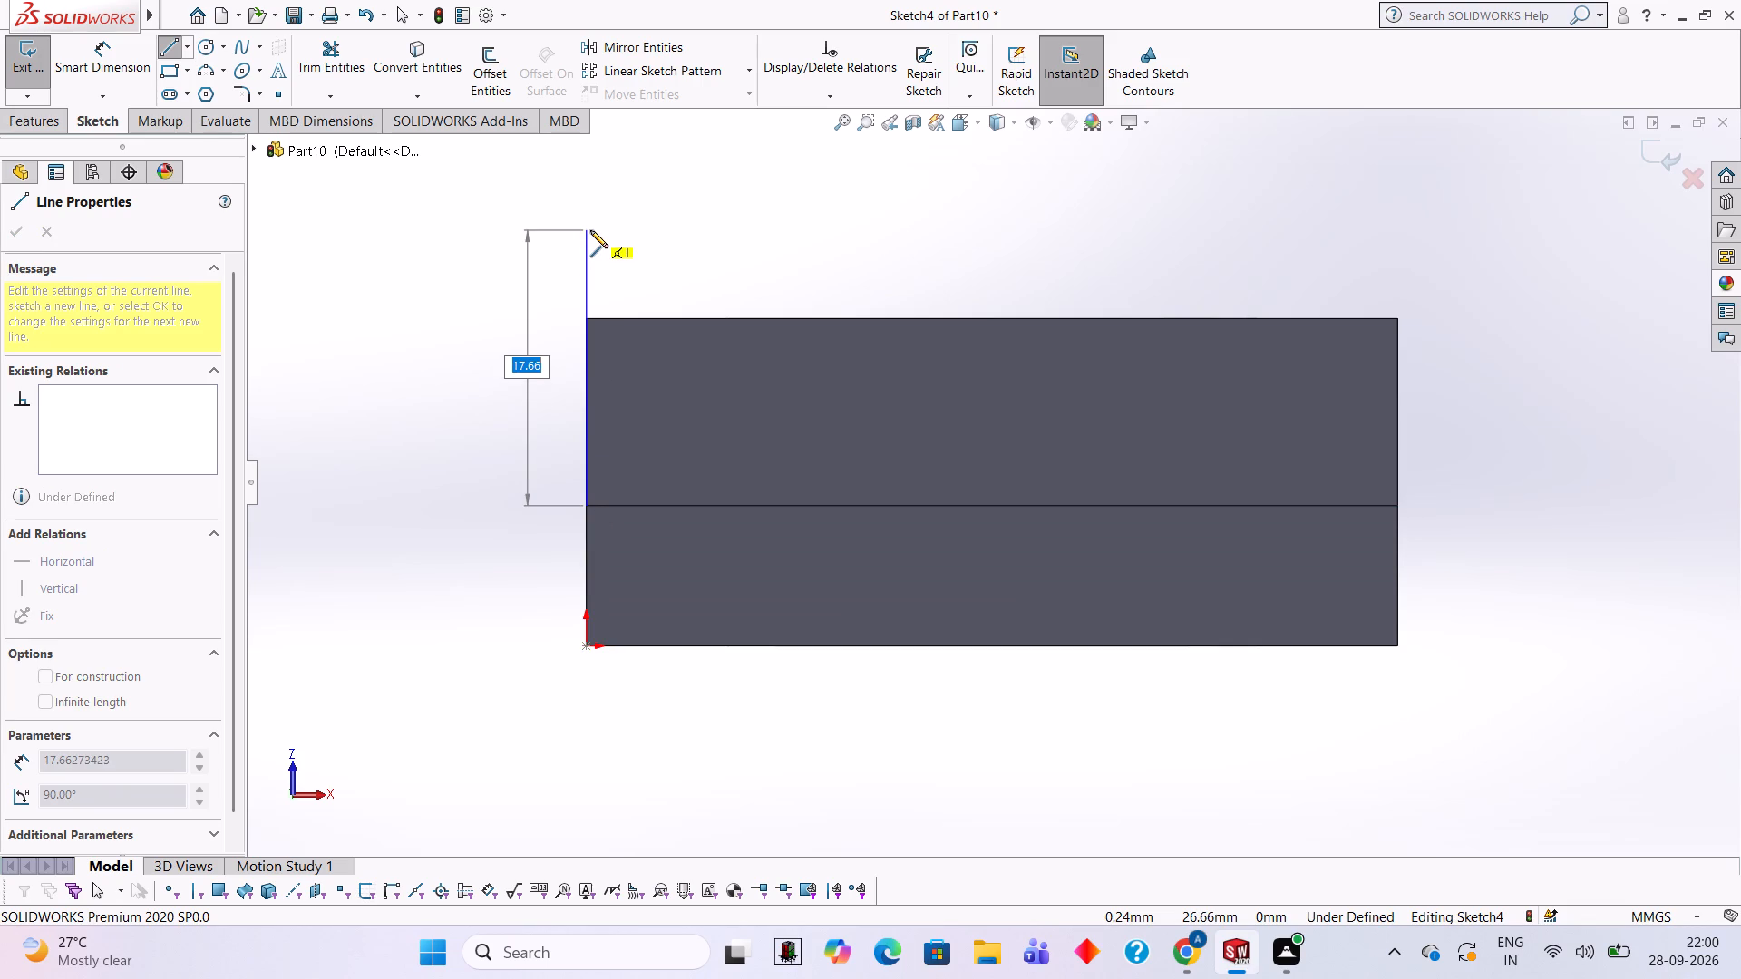
pyautogui.write('31')
pyautogui.press('Return')
pyautogui.scroll(2, 617, 211)
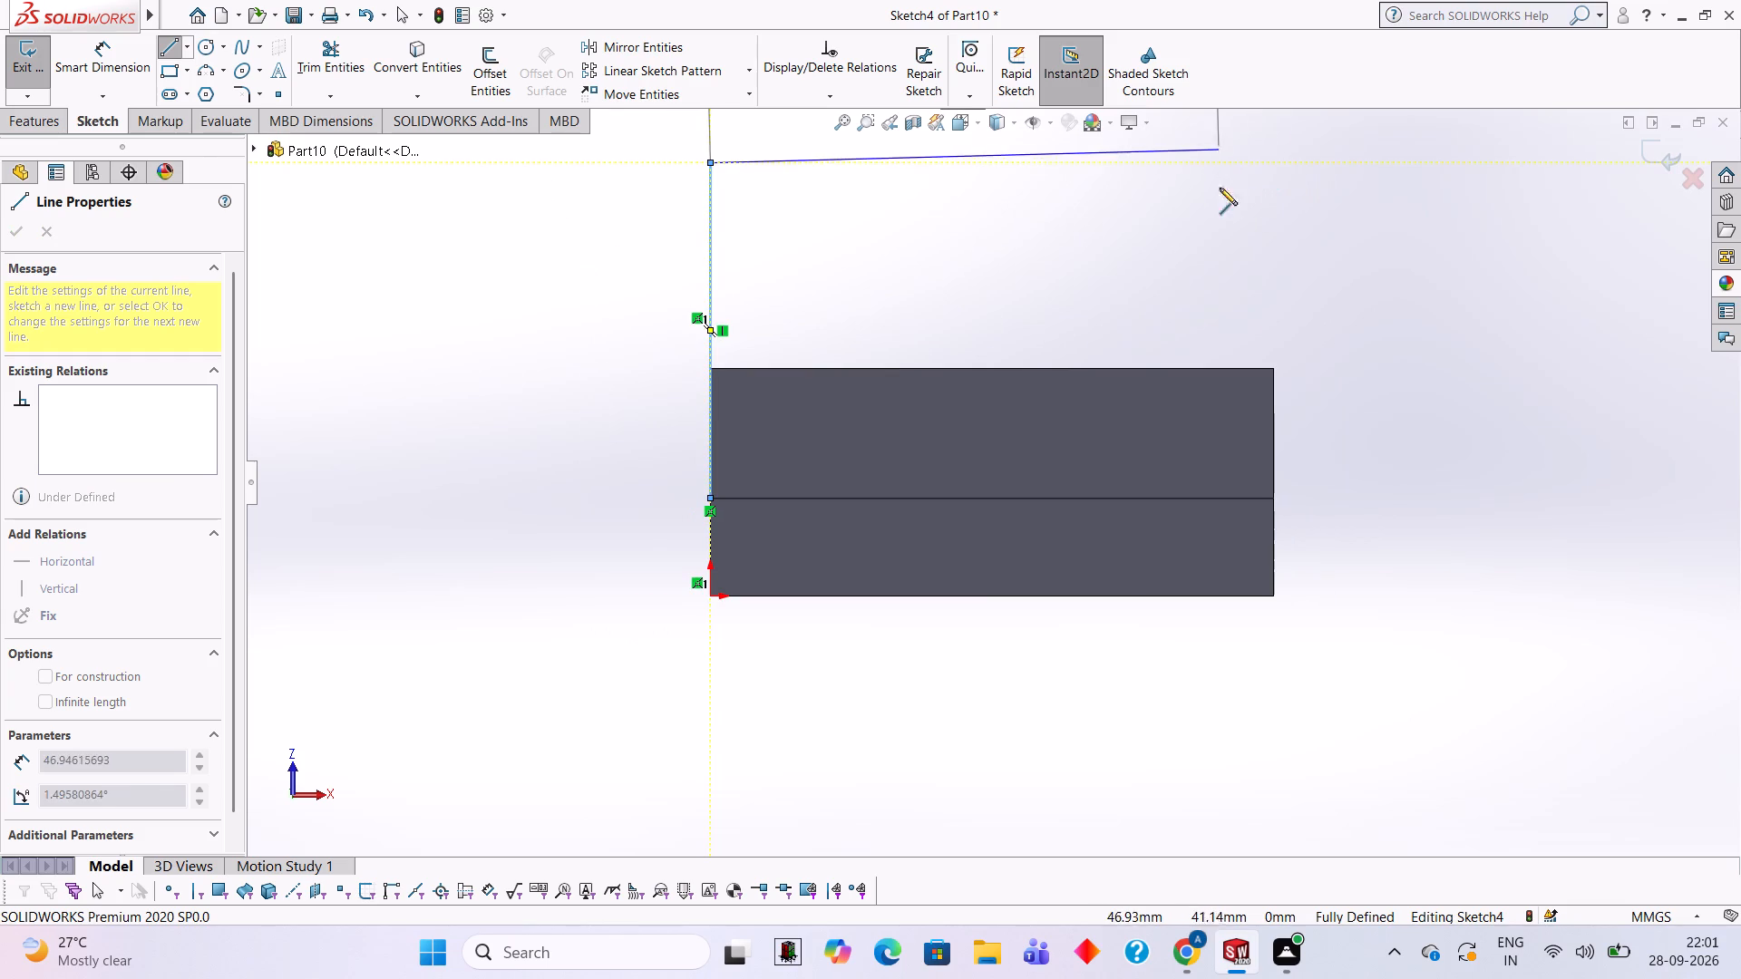
pyautogui.press('Escape')
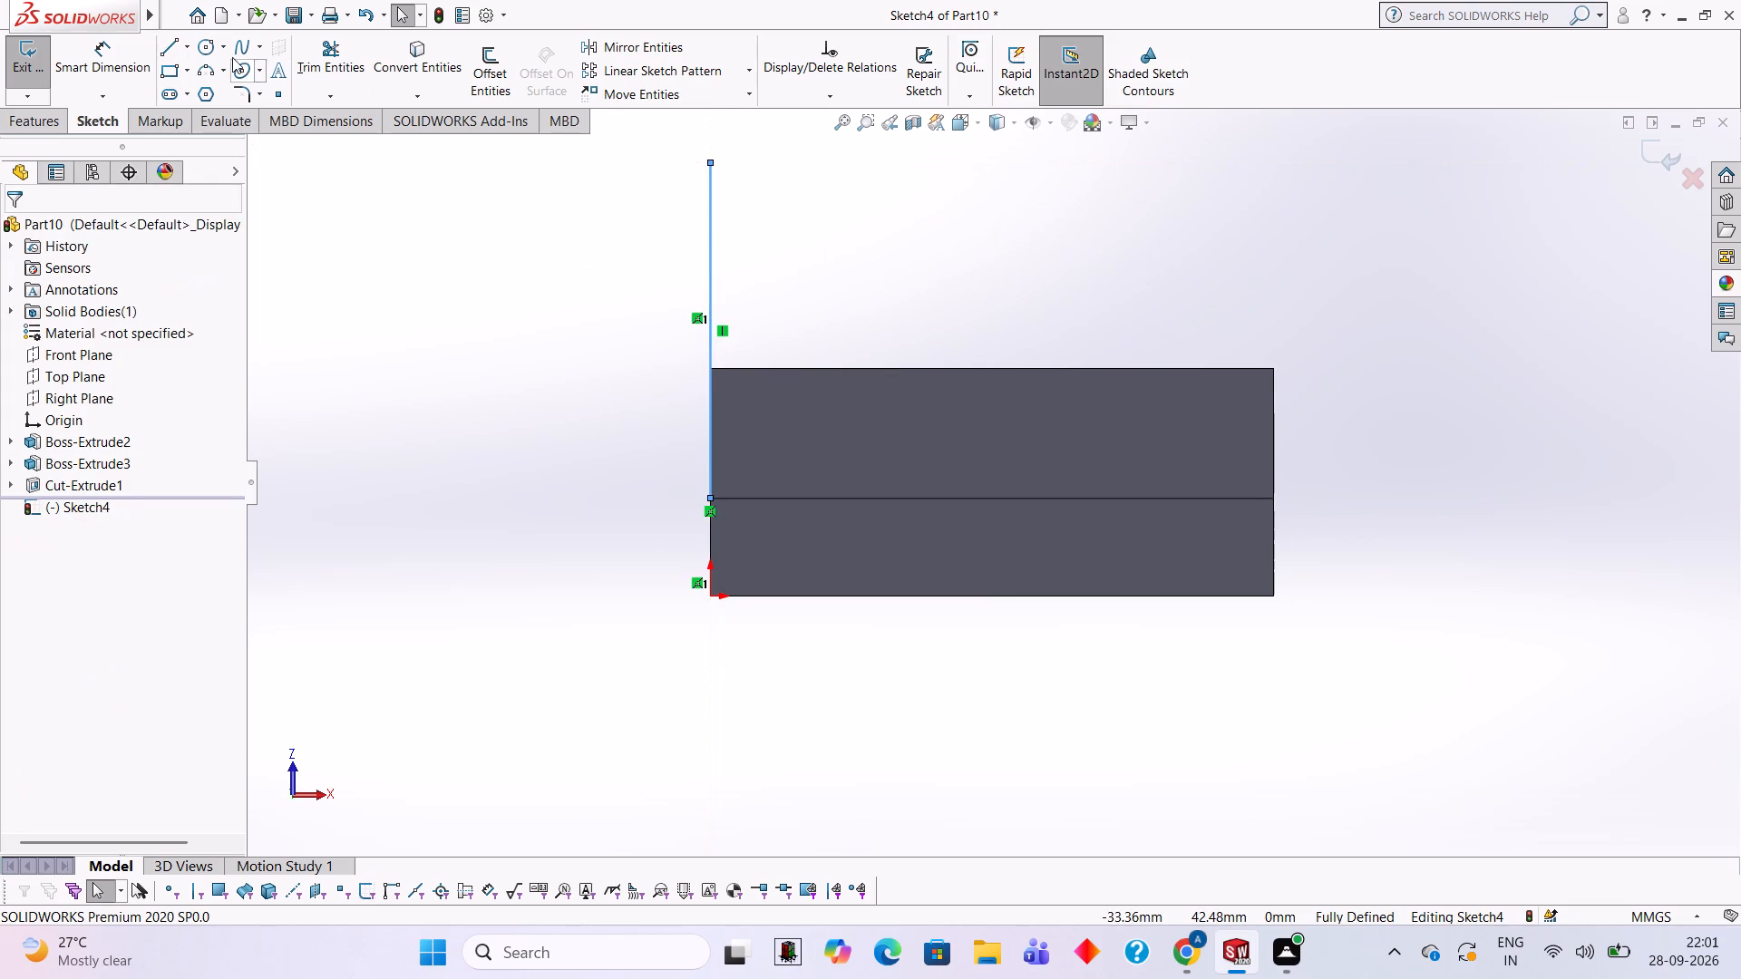
pyautogui.click(178, 52)
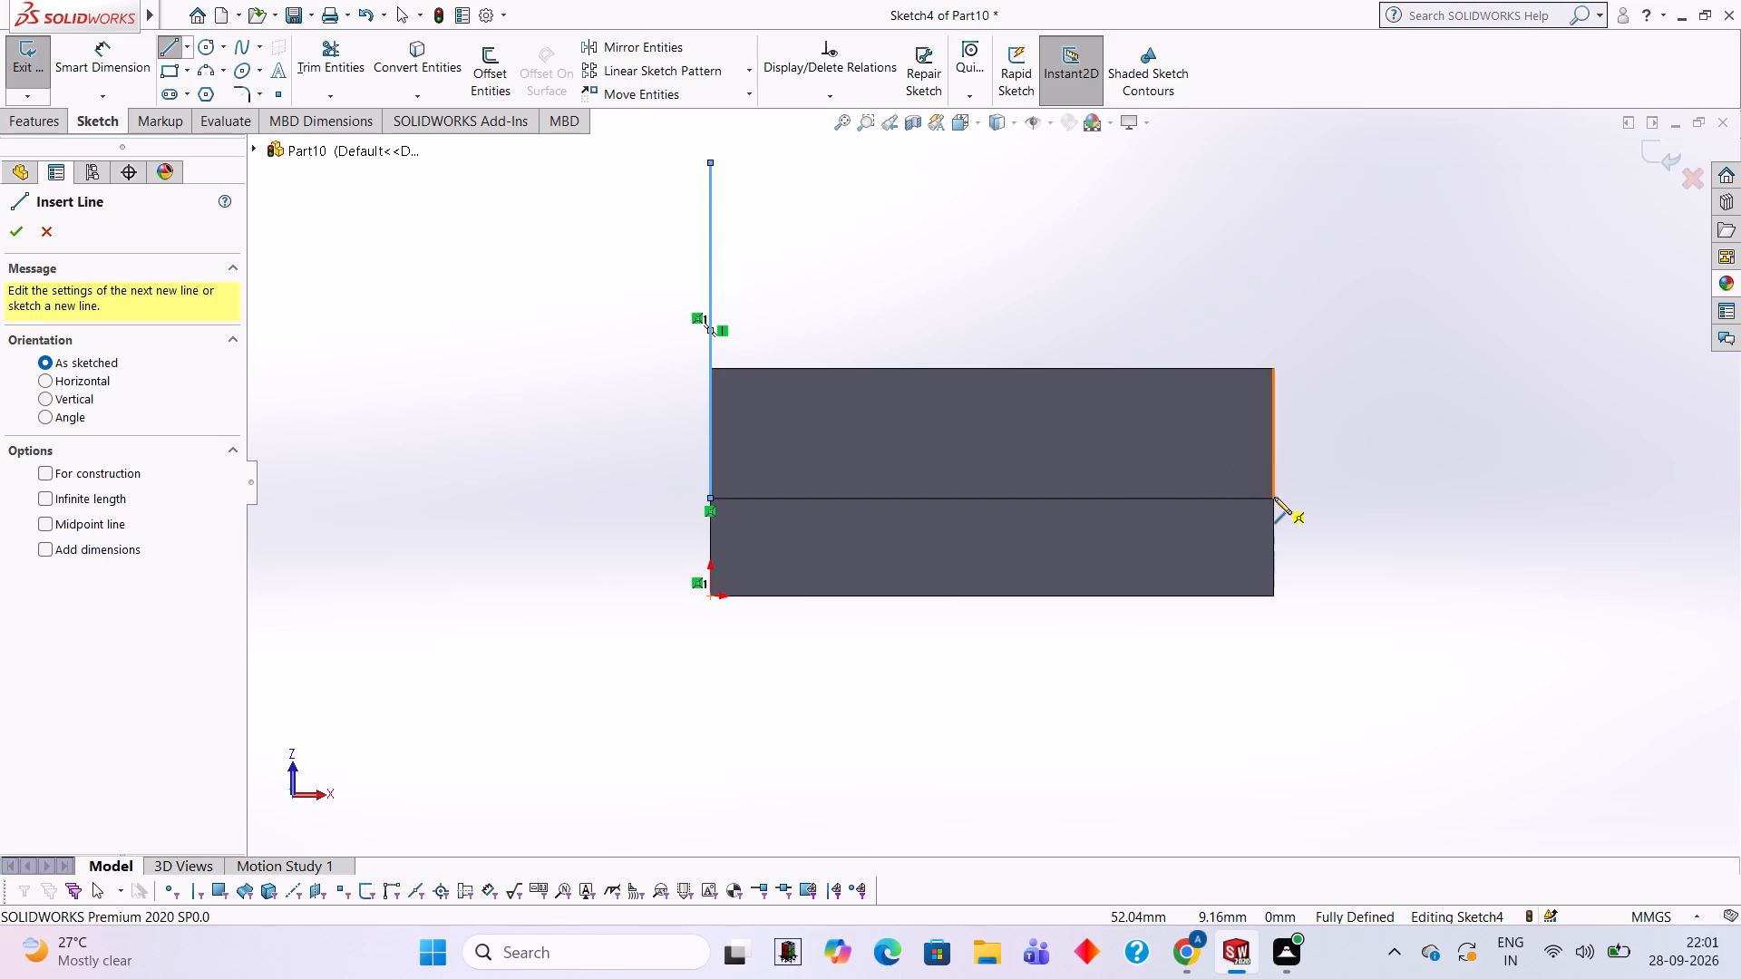
pyautogui.click(1274, 497)
pyautogui.moveTo(1237, 300); pyautogui.dragTo(1298, 329, button='middle')
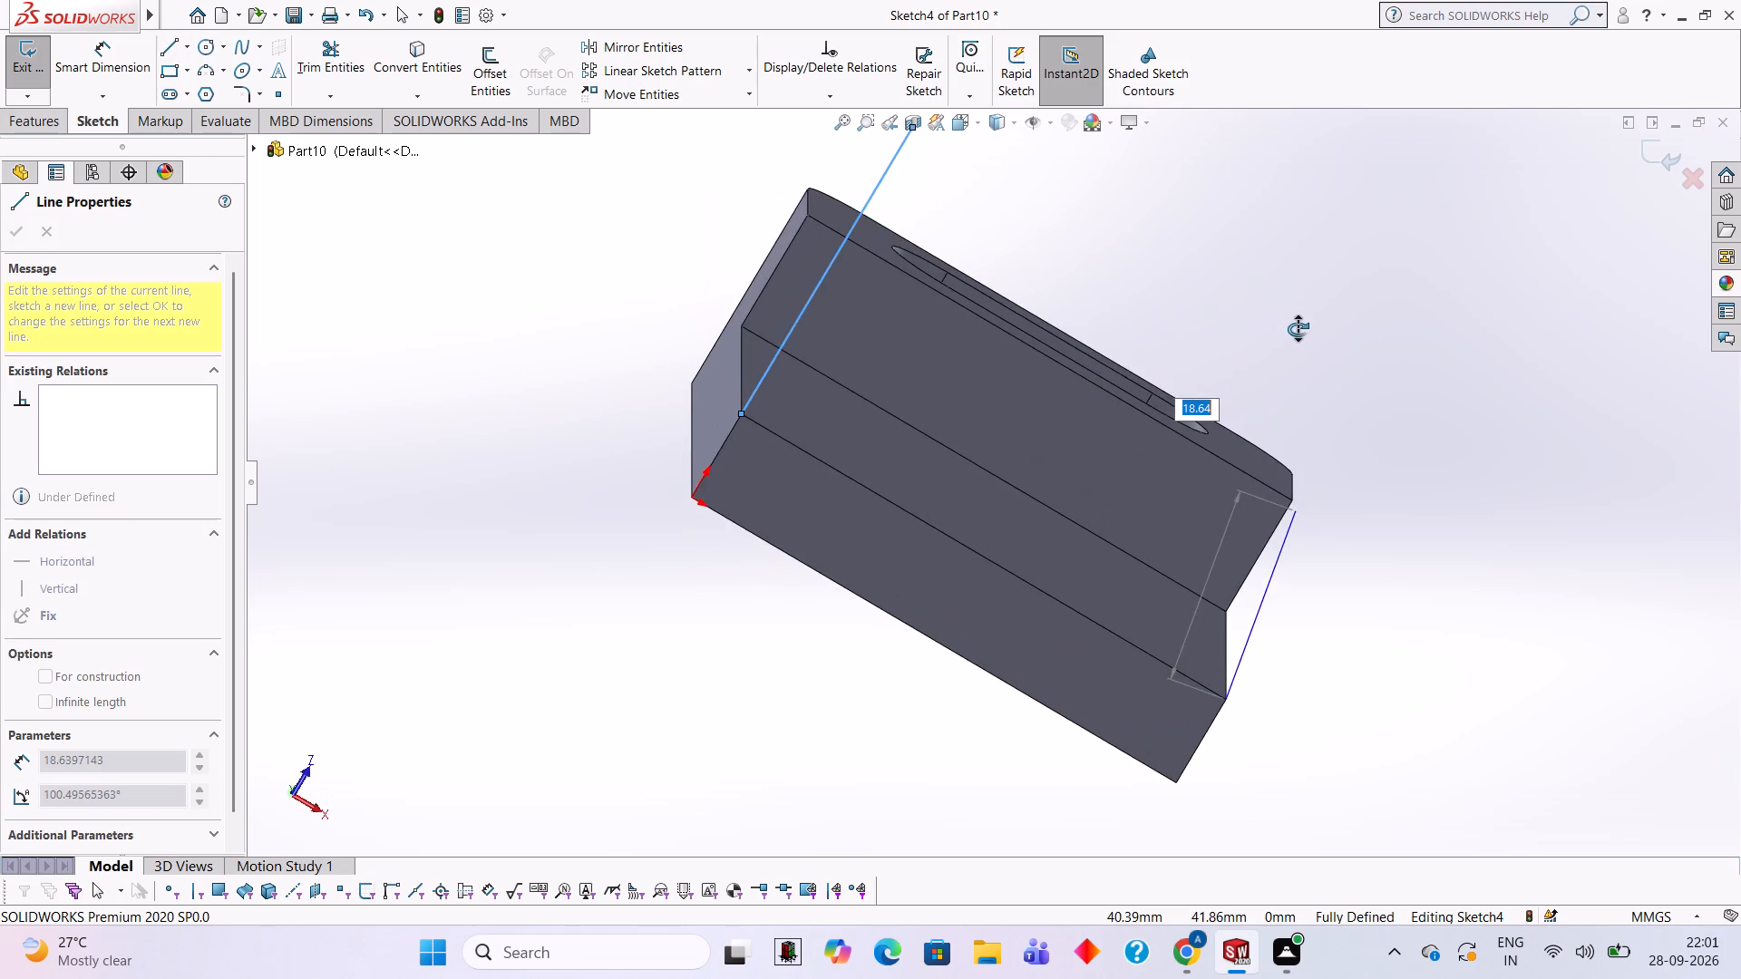
pyautogui.moveTo(1298, 329); pyautogui.dragTo(1235, 267, button='middle')
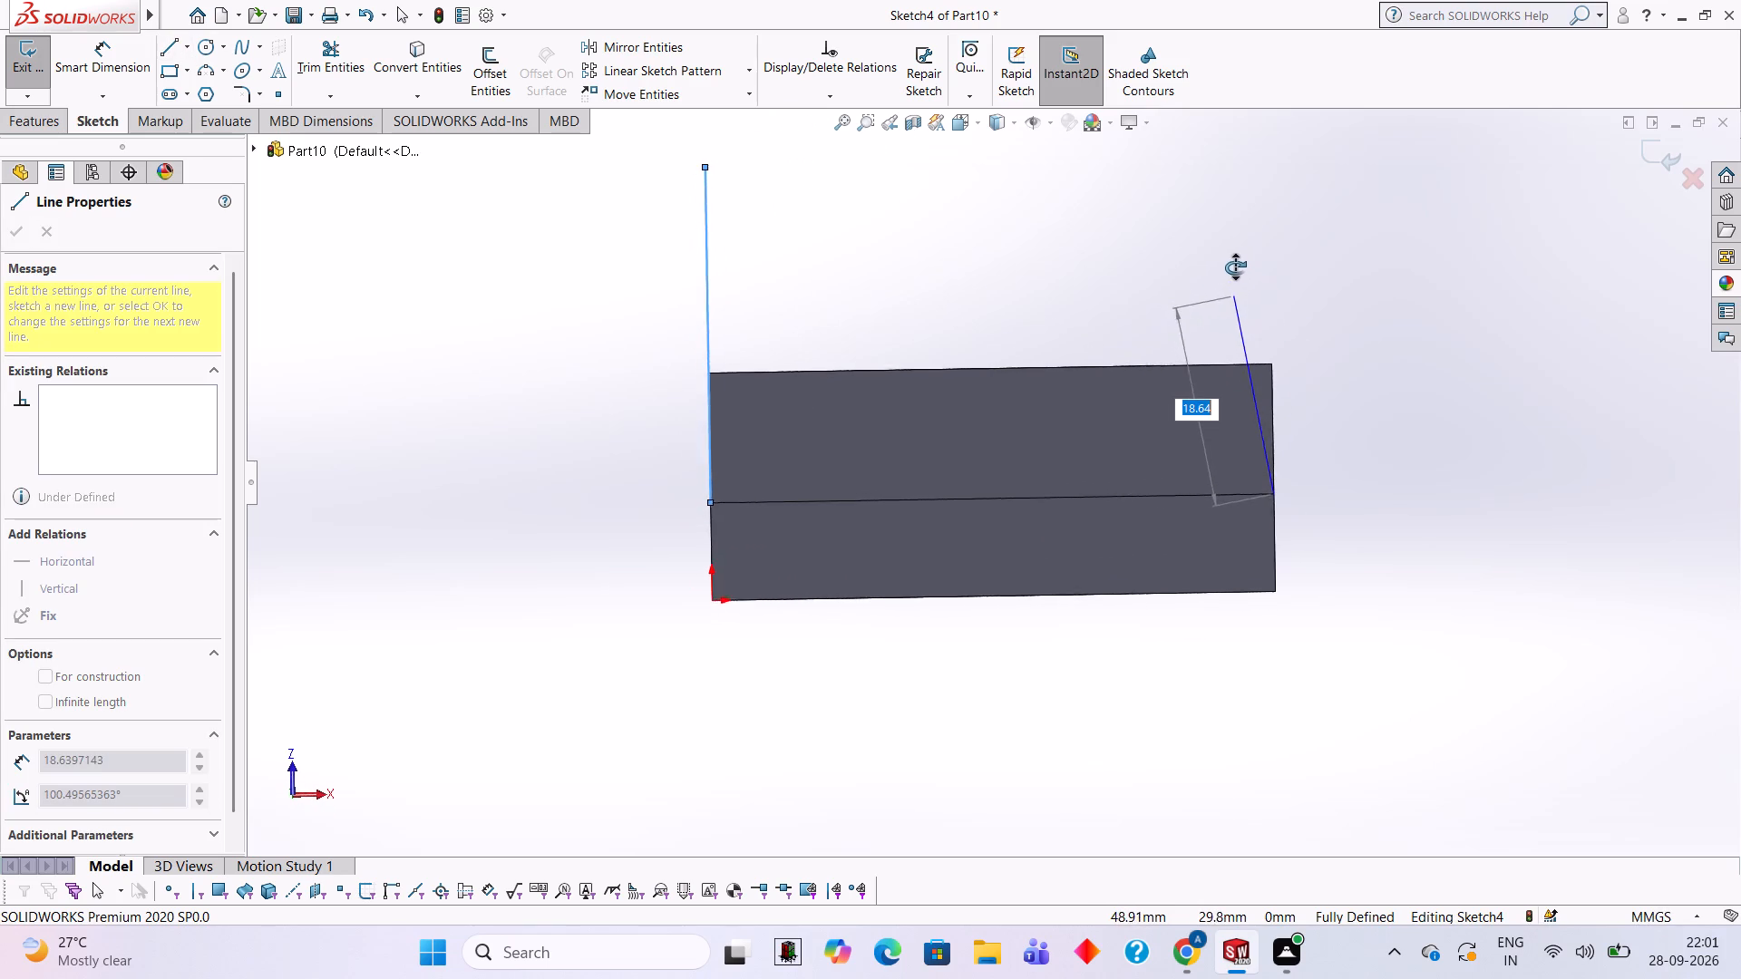
pyautogui.moveTo(1235, 267); pyautogui.dragTo(1237, 268, button='middle')
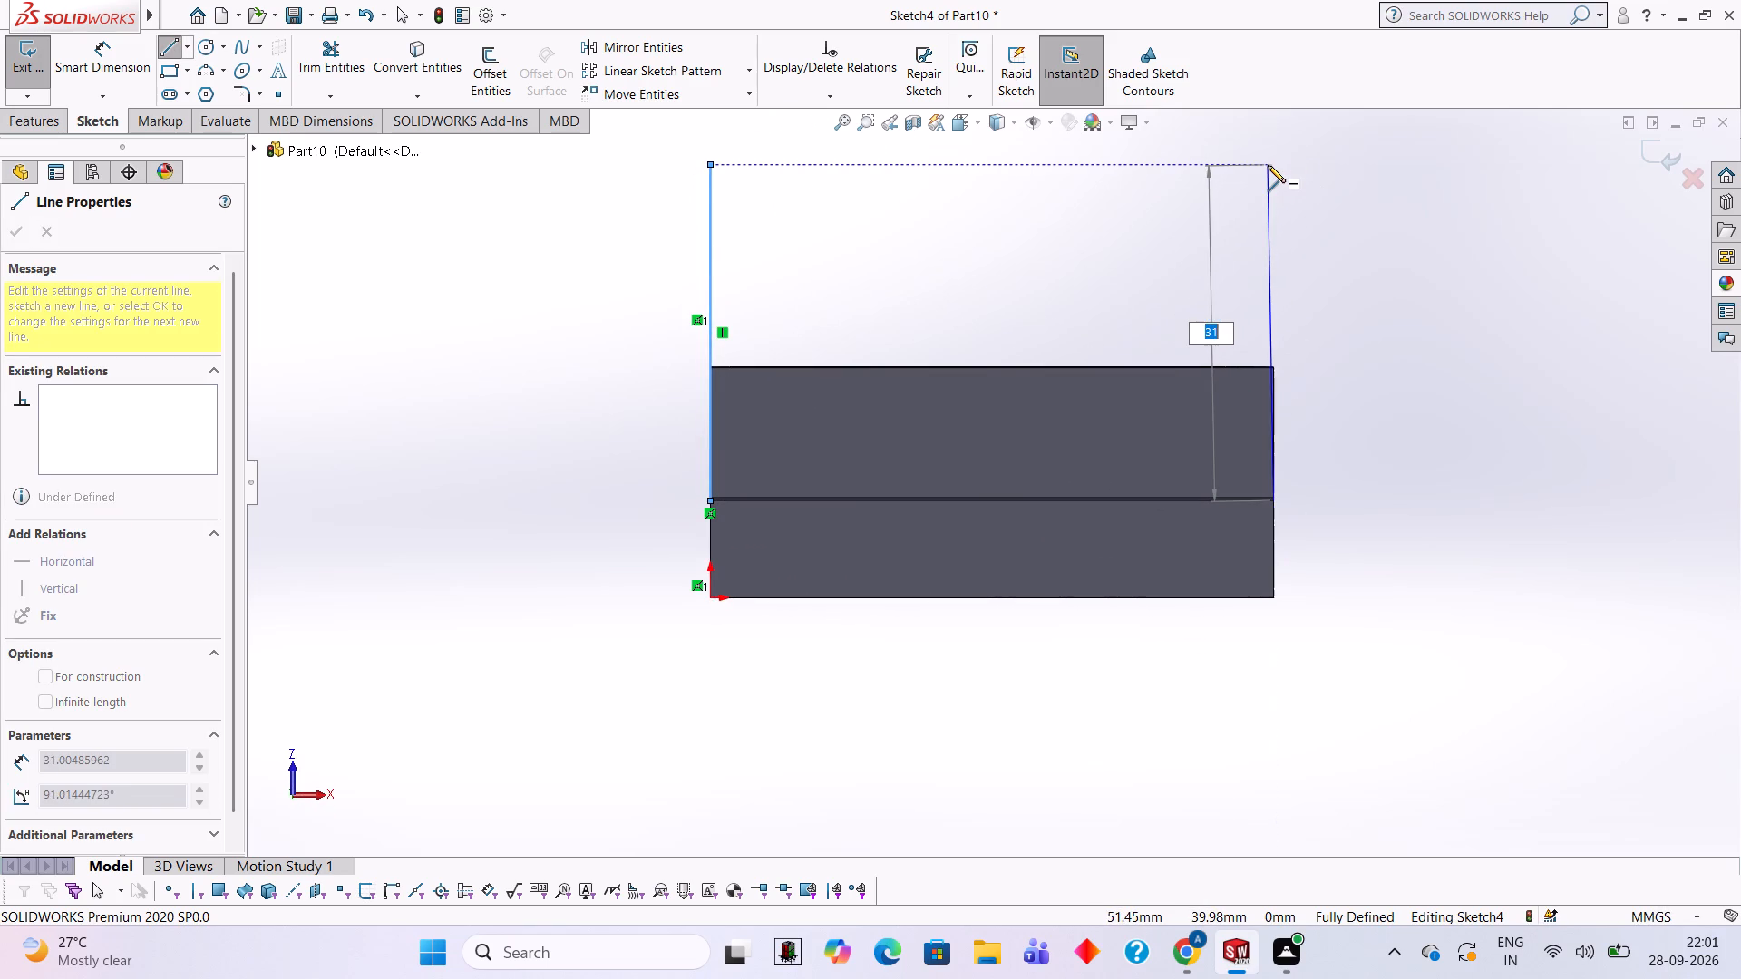
pyautogui.click(1275, 165)
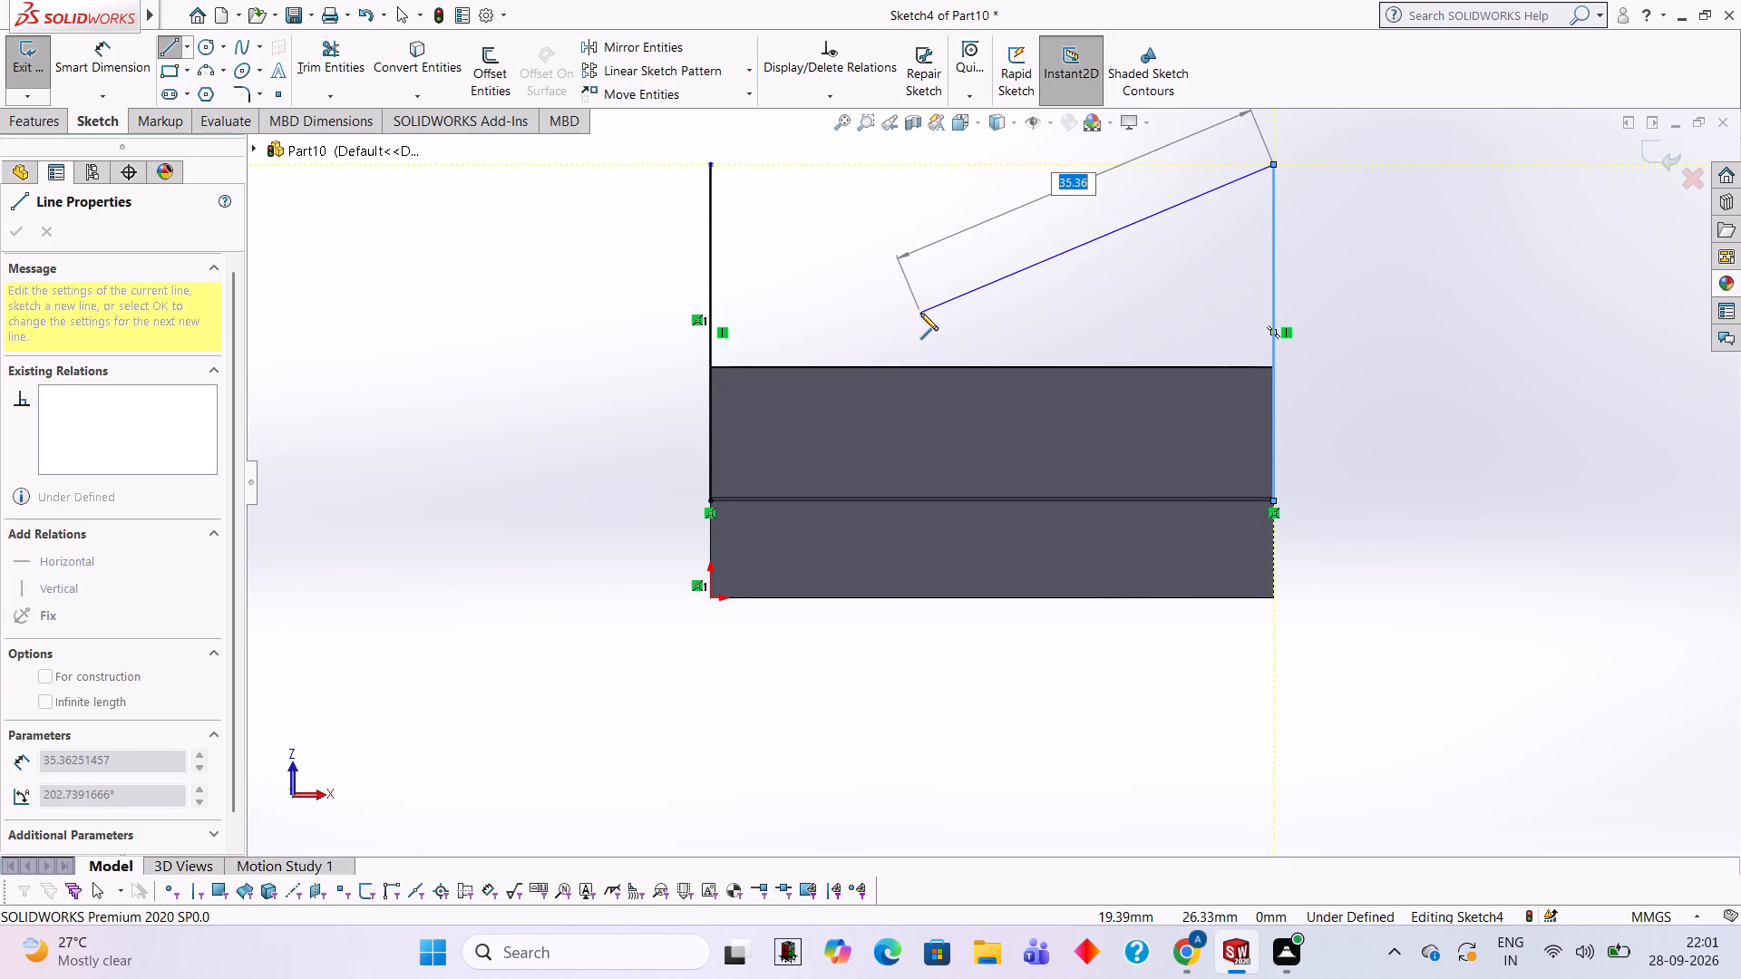
pyautogui.press('Escape')
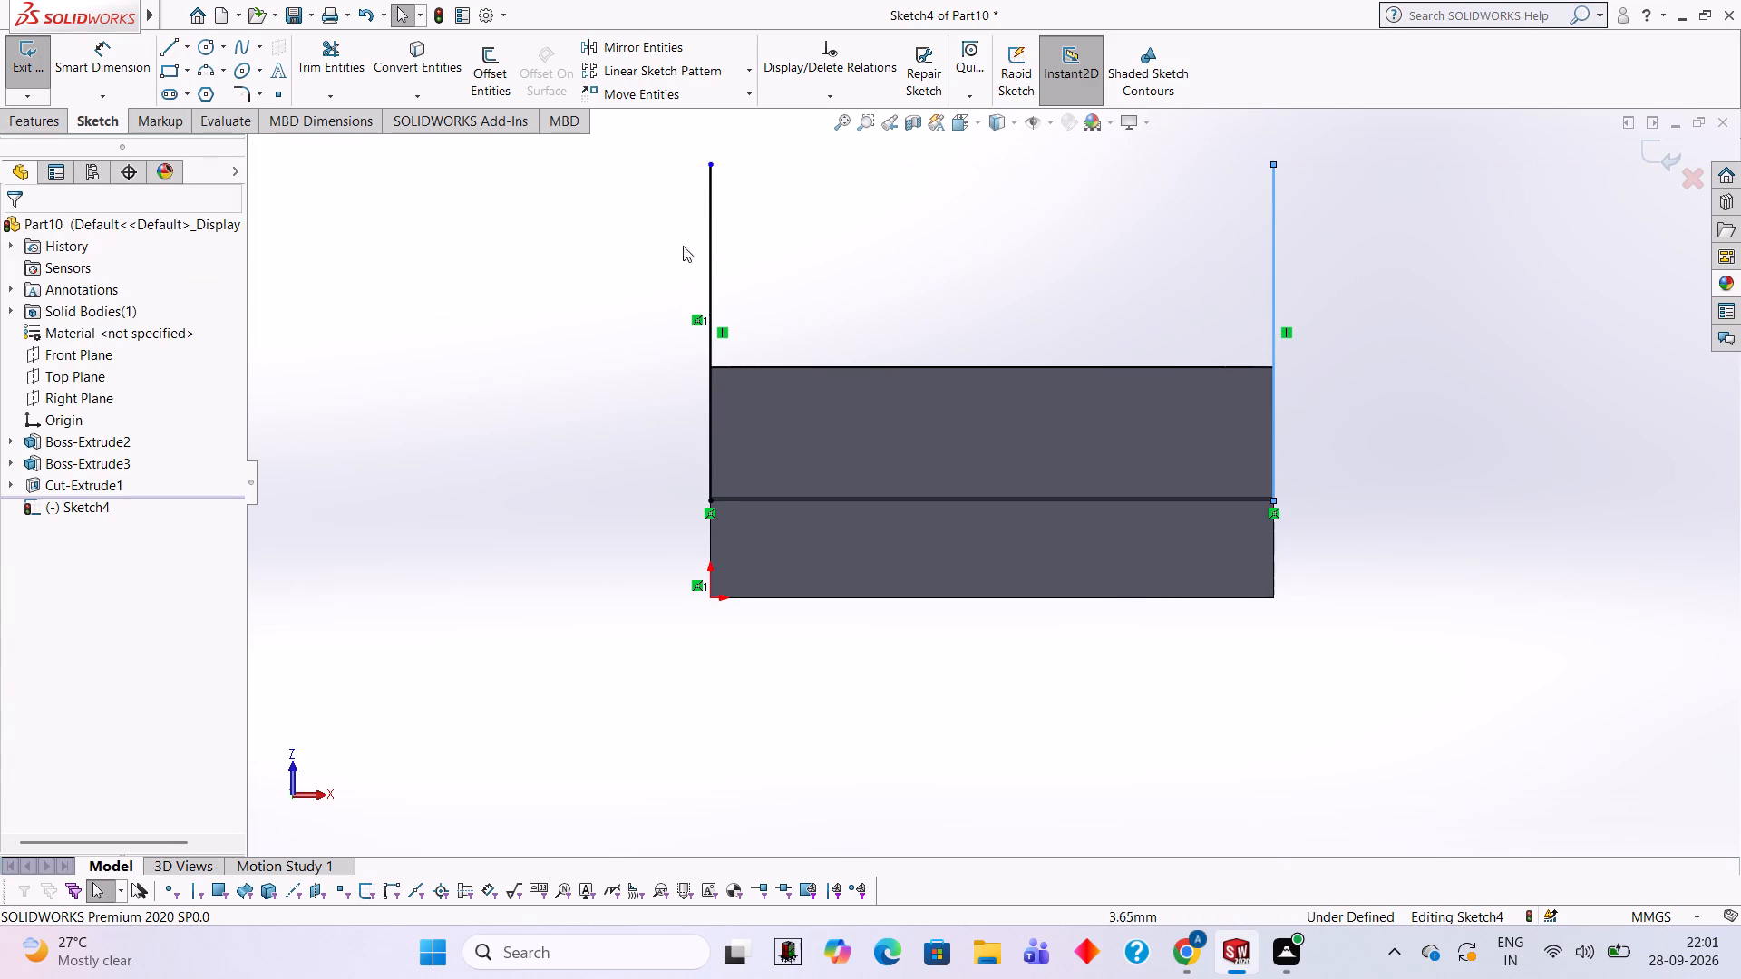
pyautogui.click(491, 186)
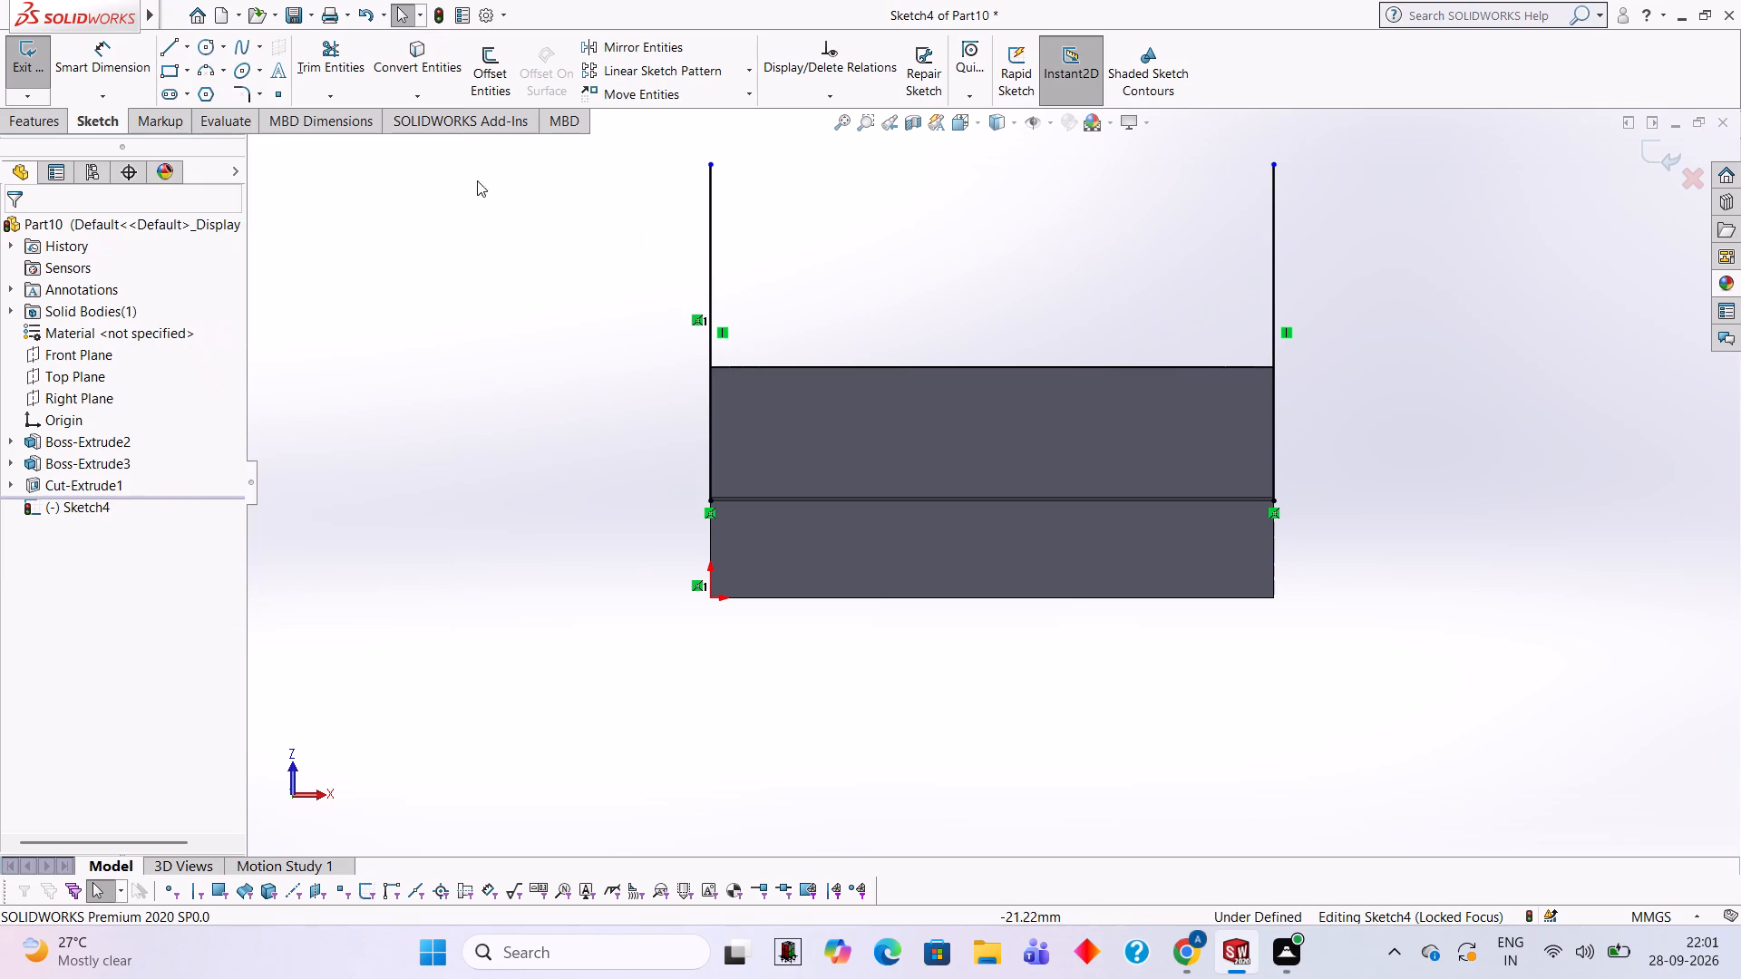
# From the top of each vertical line, sketch a 6 mm horizontal line inward followed by a 6 mm vertical line down.
pyautogui.click(174, 53)
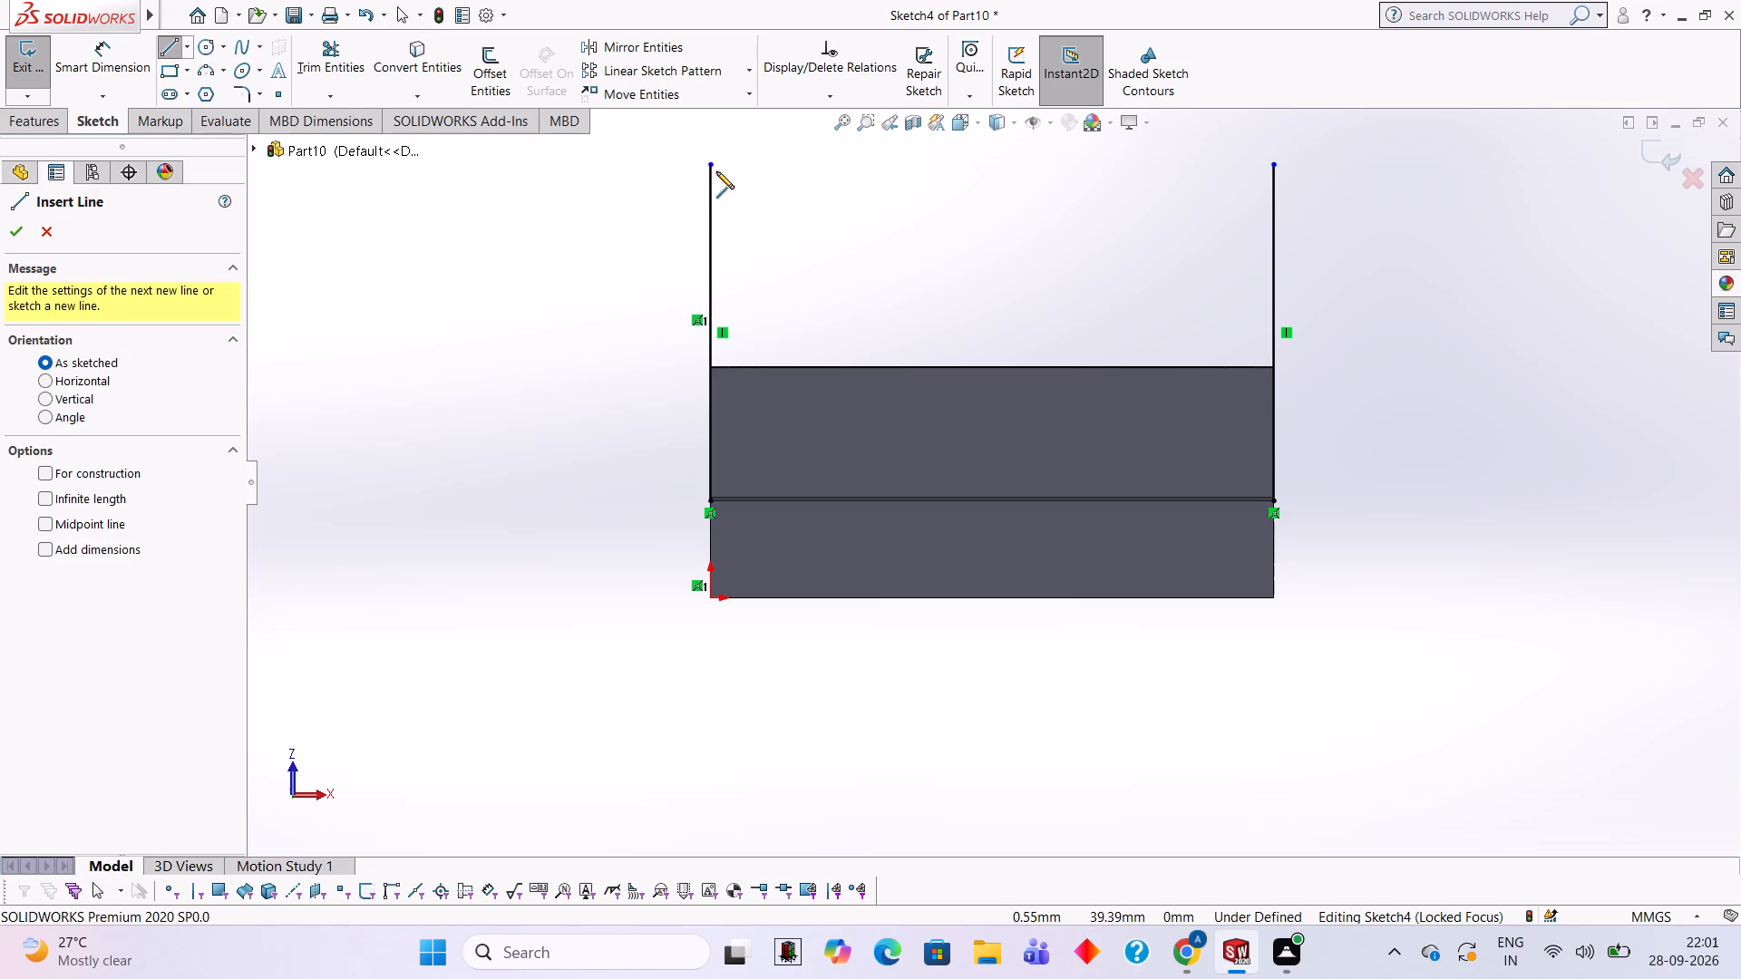
pyautogui.click(710, 164)
pyautogui.press('6')
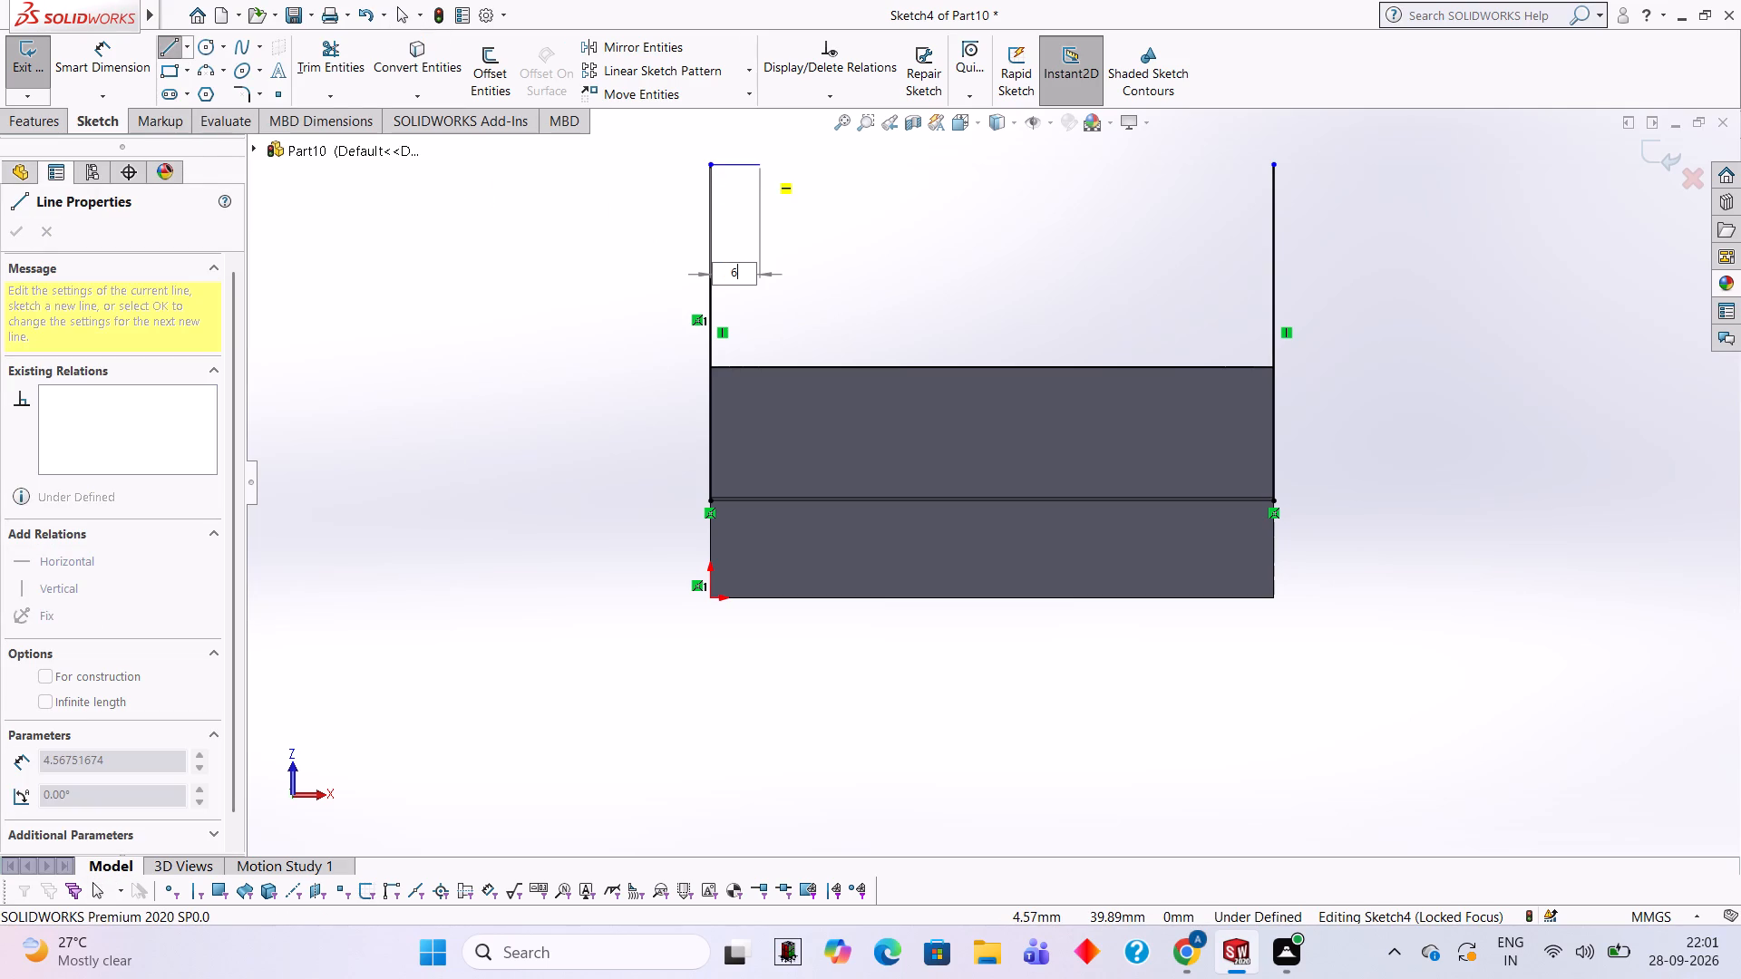
pyautogui.press('Return')
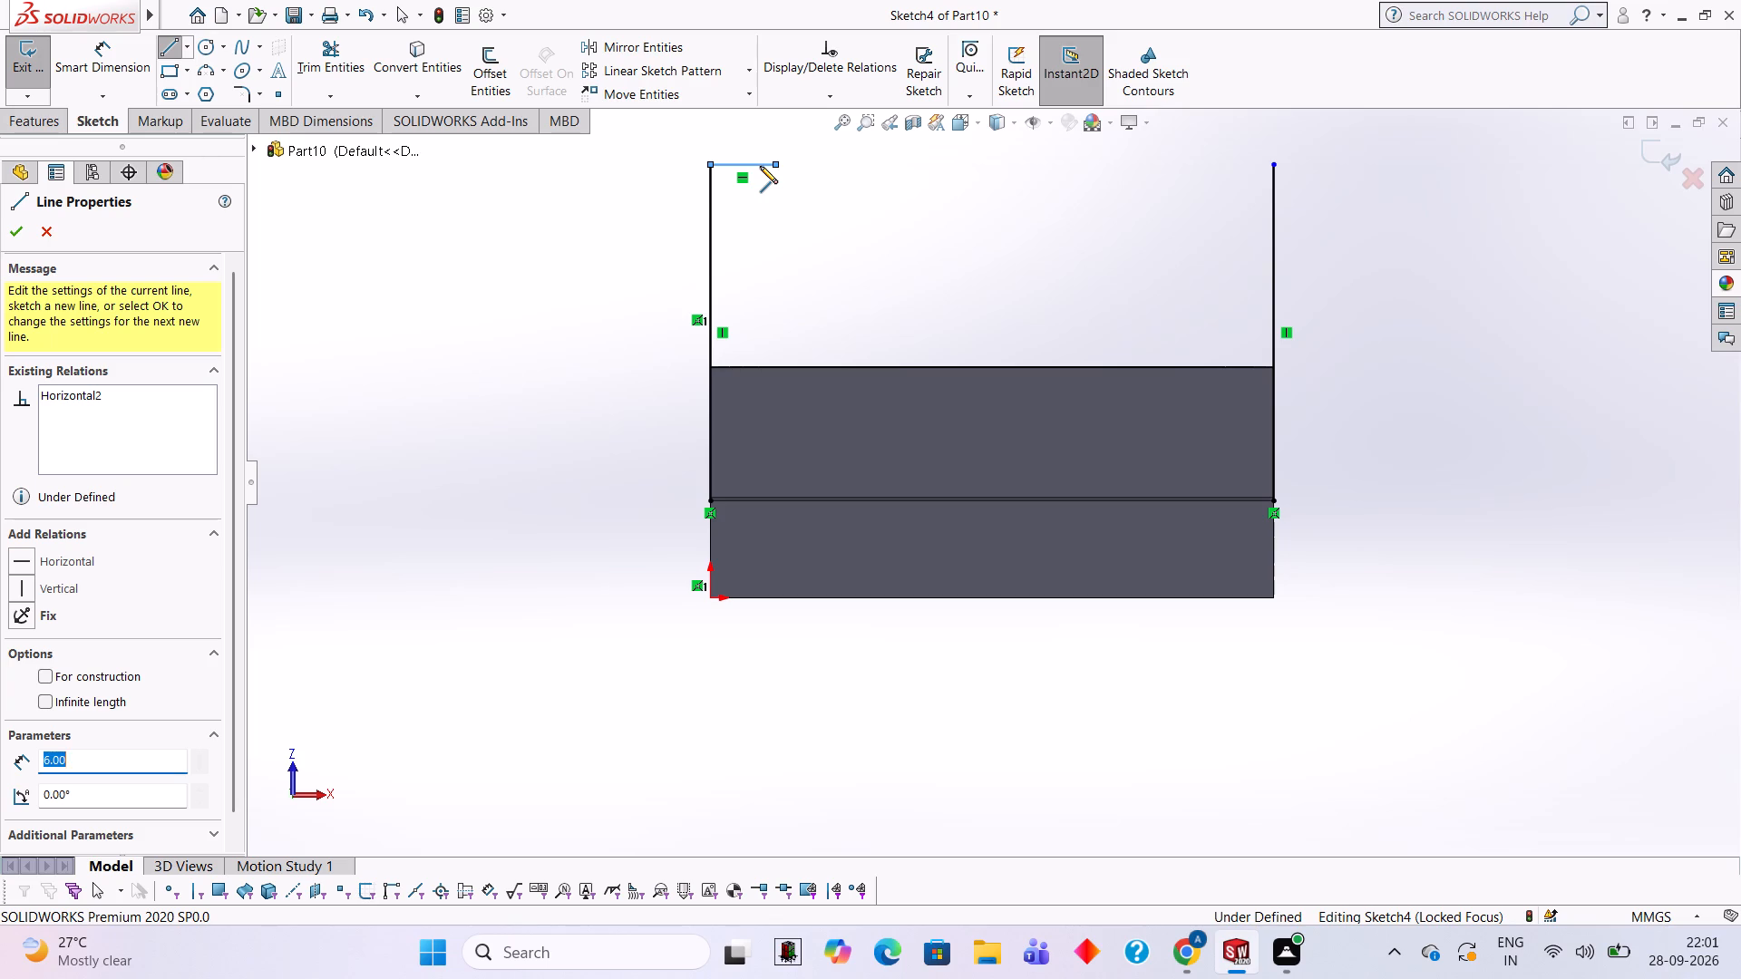
pyautogui.press('6')
pyautogui.press('Return')
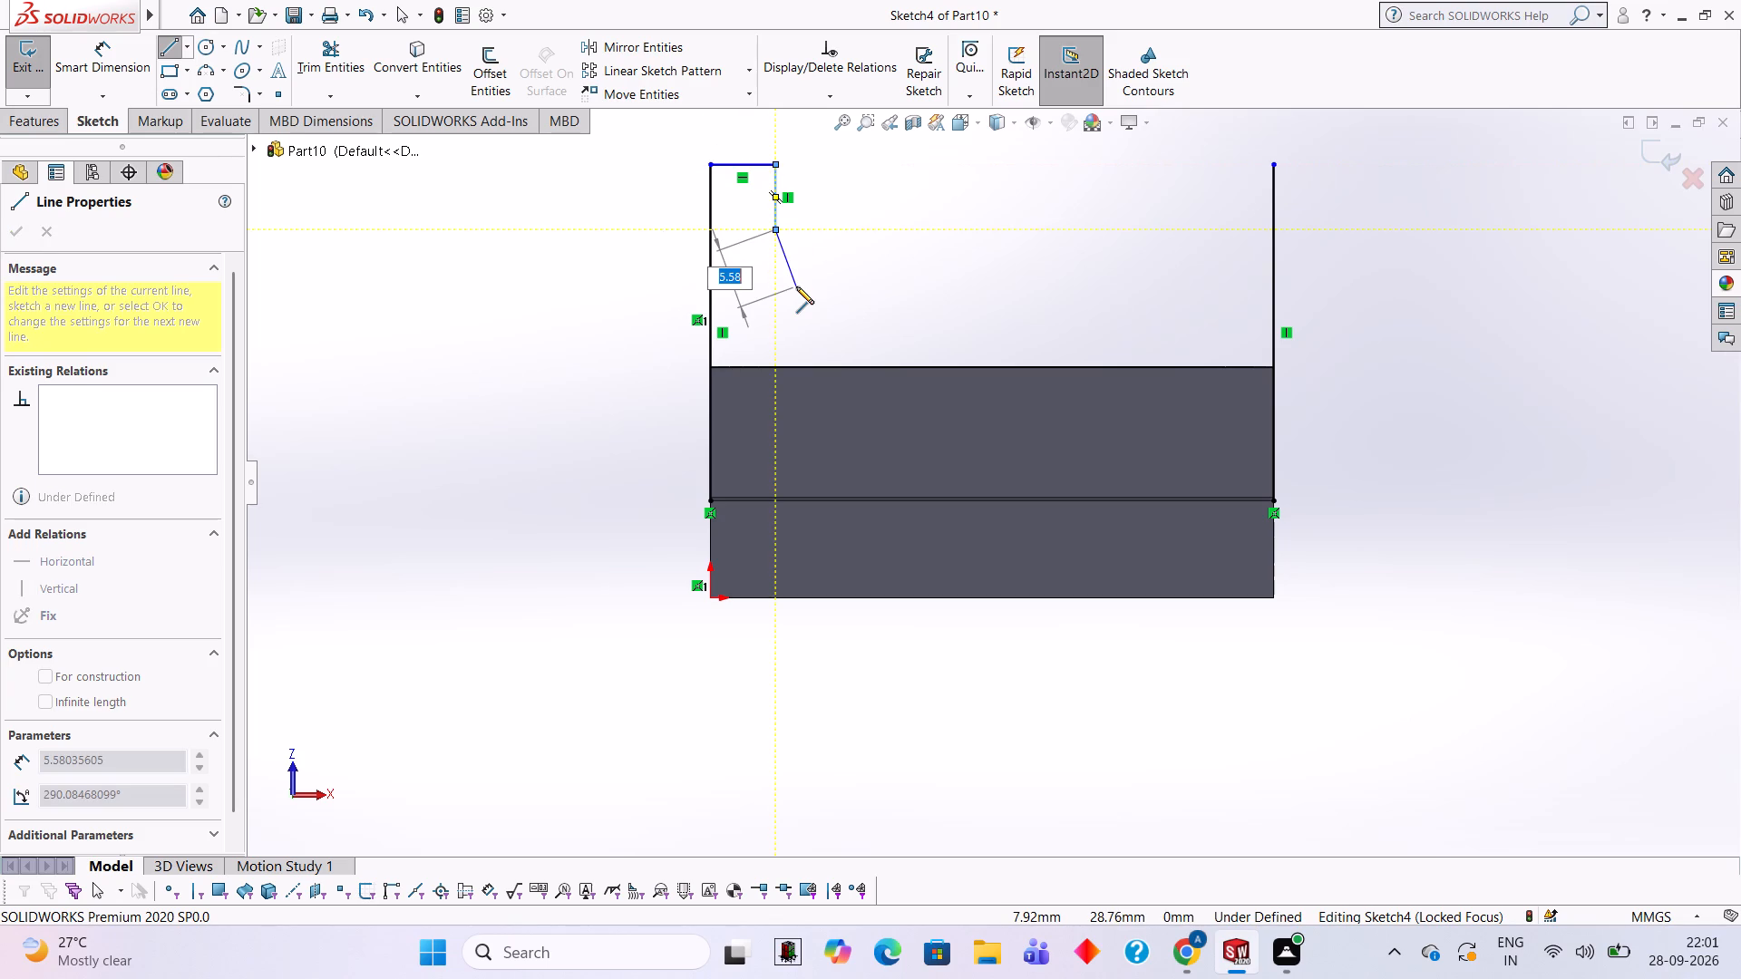
pyautogui.press('Escape')
pyautogui.click(172, 56)
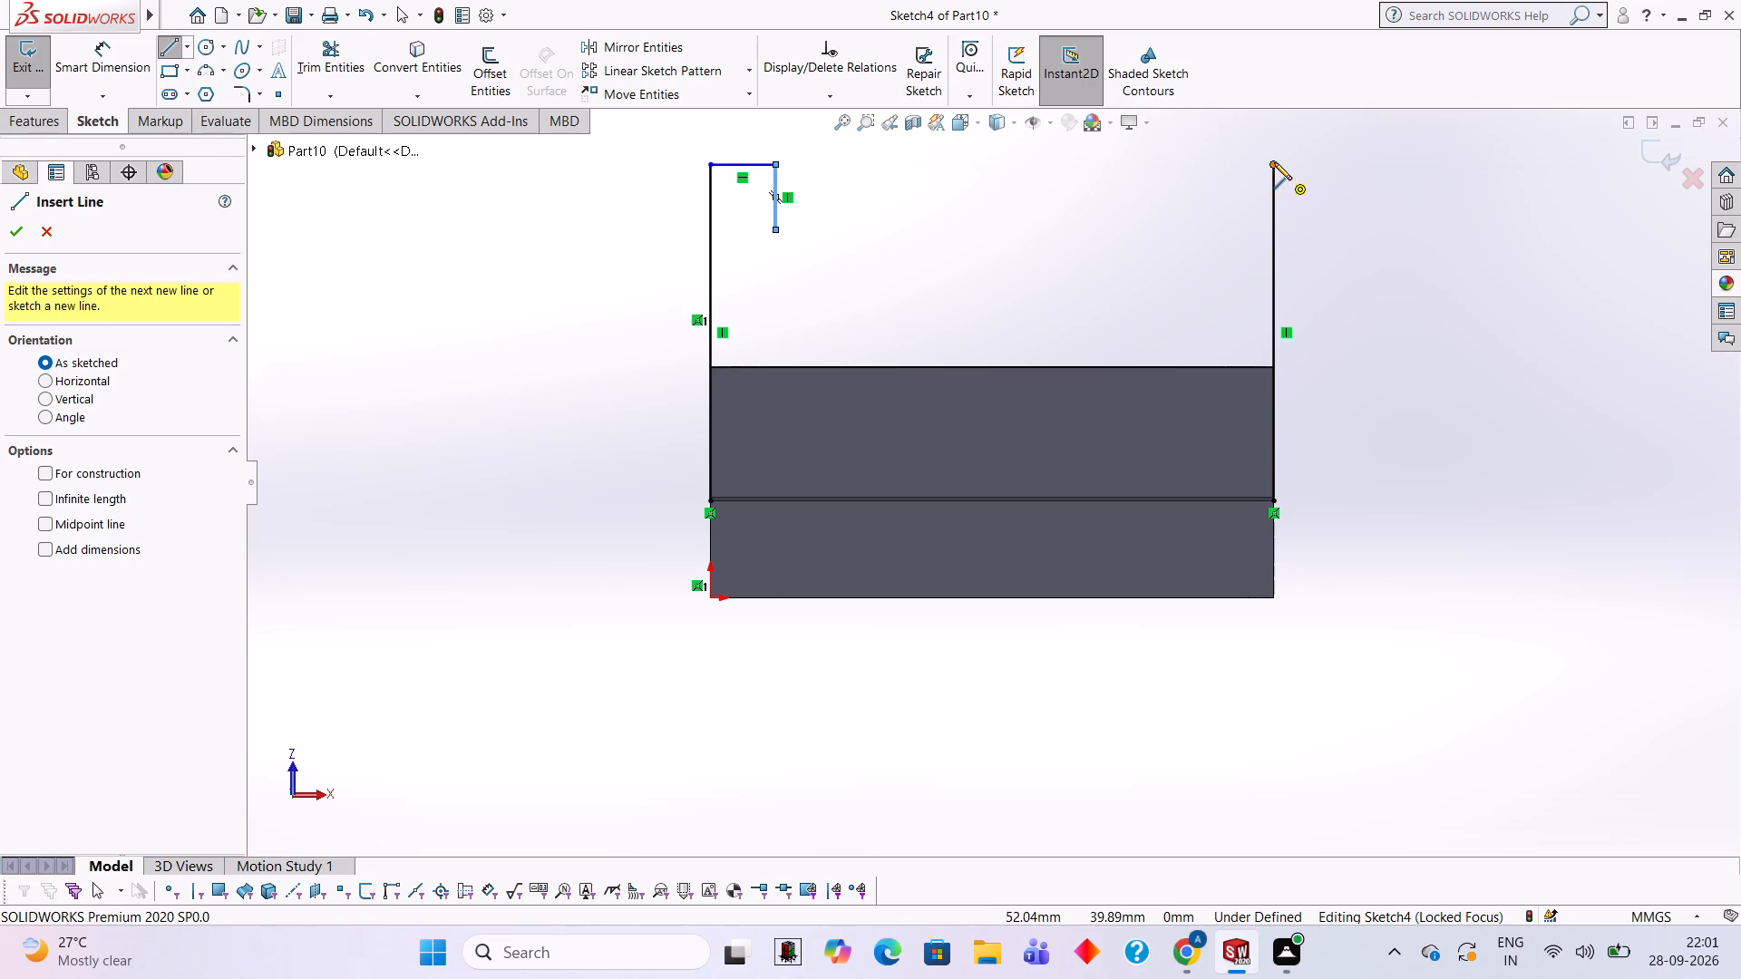
pyautogui.click(1274, 162)
pyautogui.press('6')
pyautogui.press('Return')
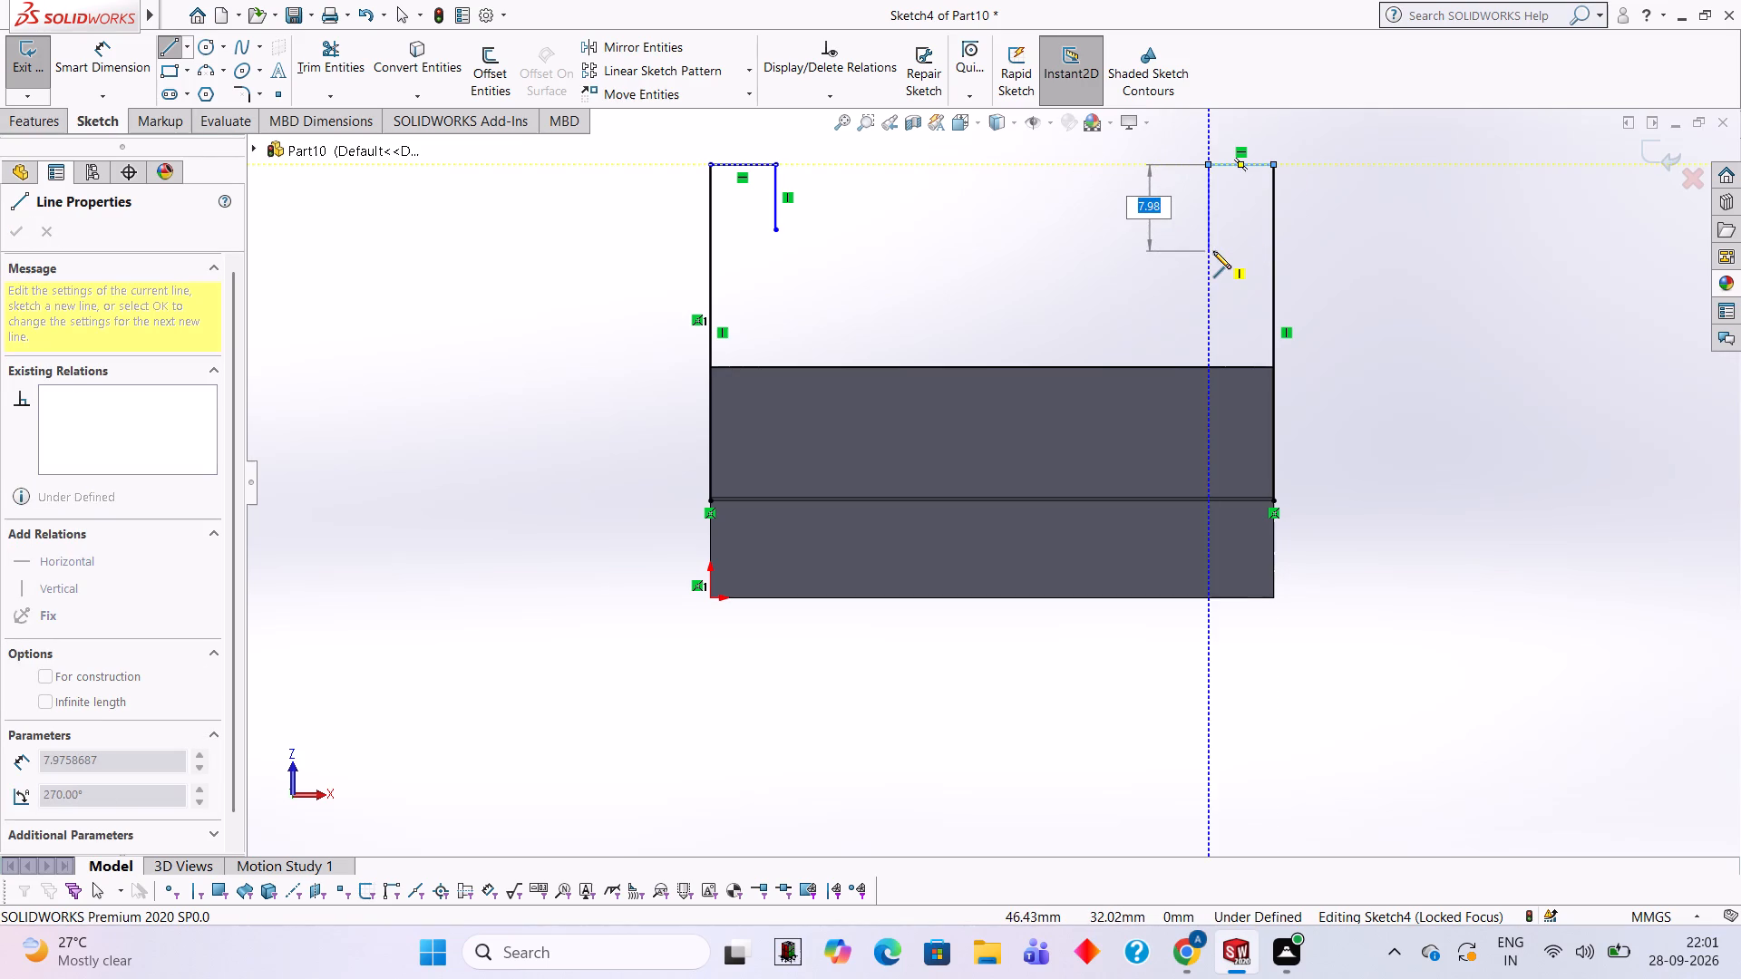
pyautogui.press('6')
pyautogui.press('Return')
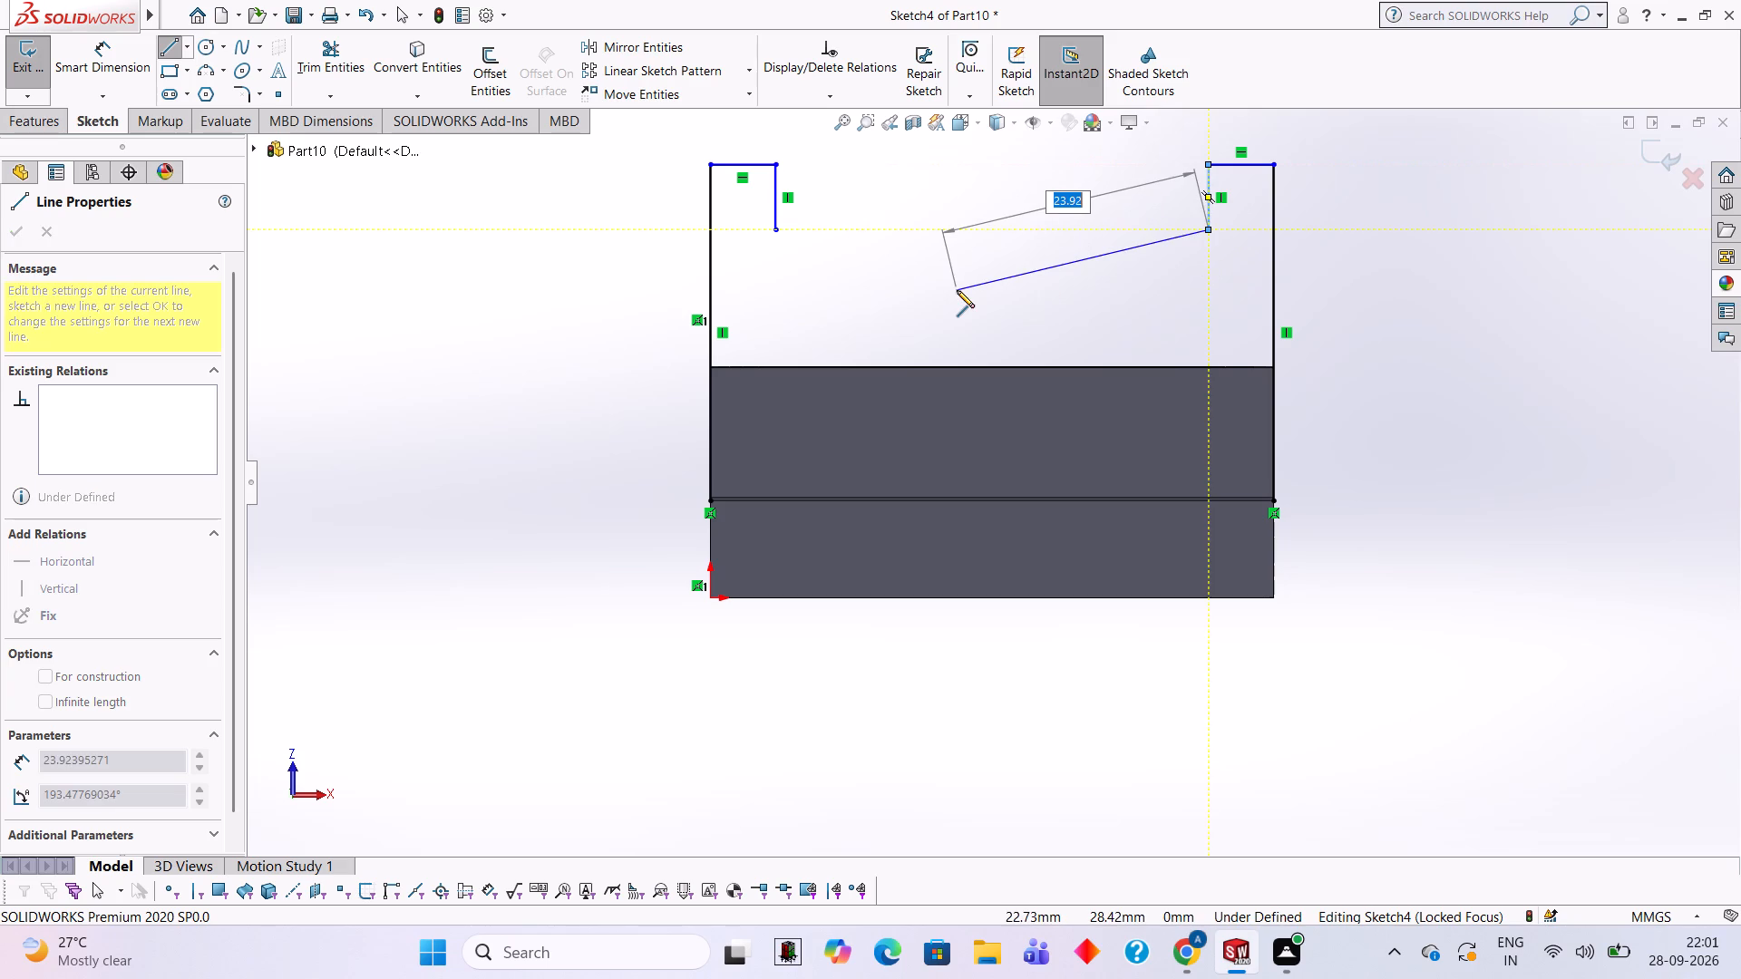
pyautogui.press('Escape')
# Sketch a 12 mm diameter circle centred on the lower free end of each 6 mm vertical line.
pyautogui.scroll(-1, 1347, 191)
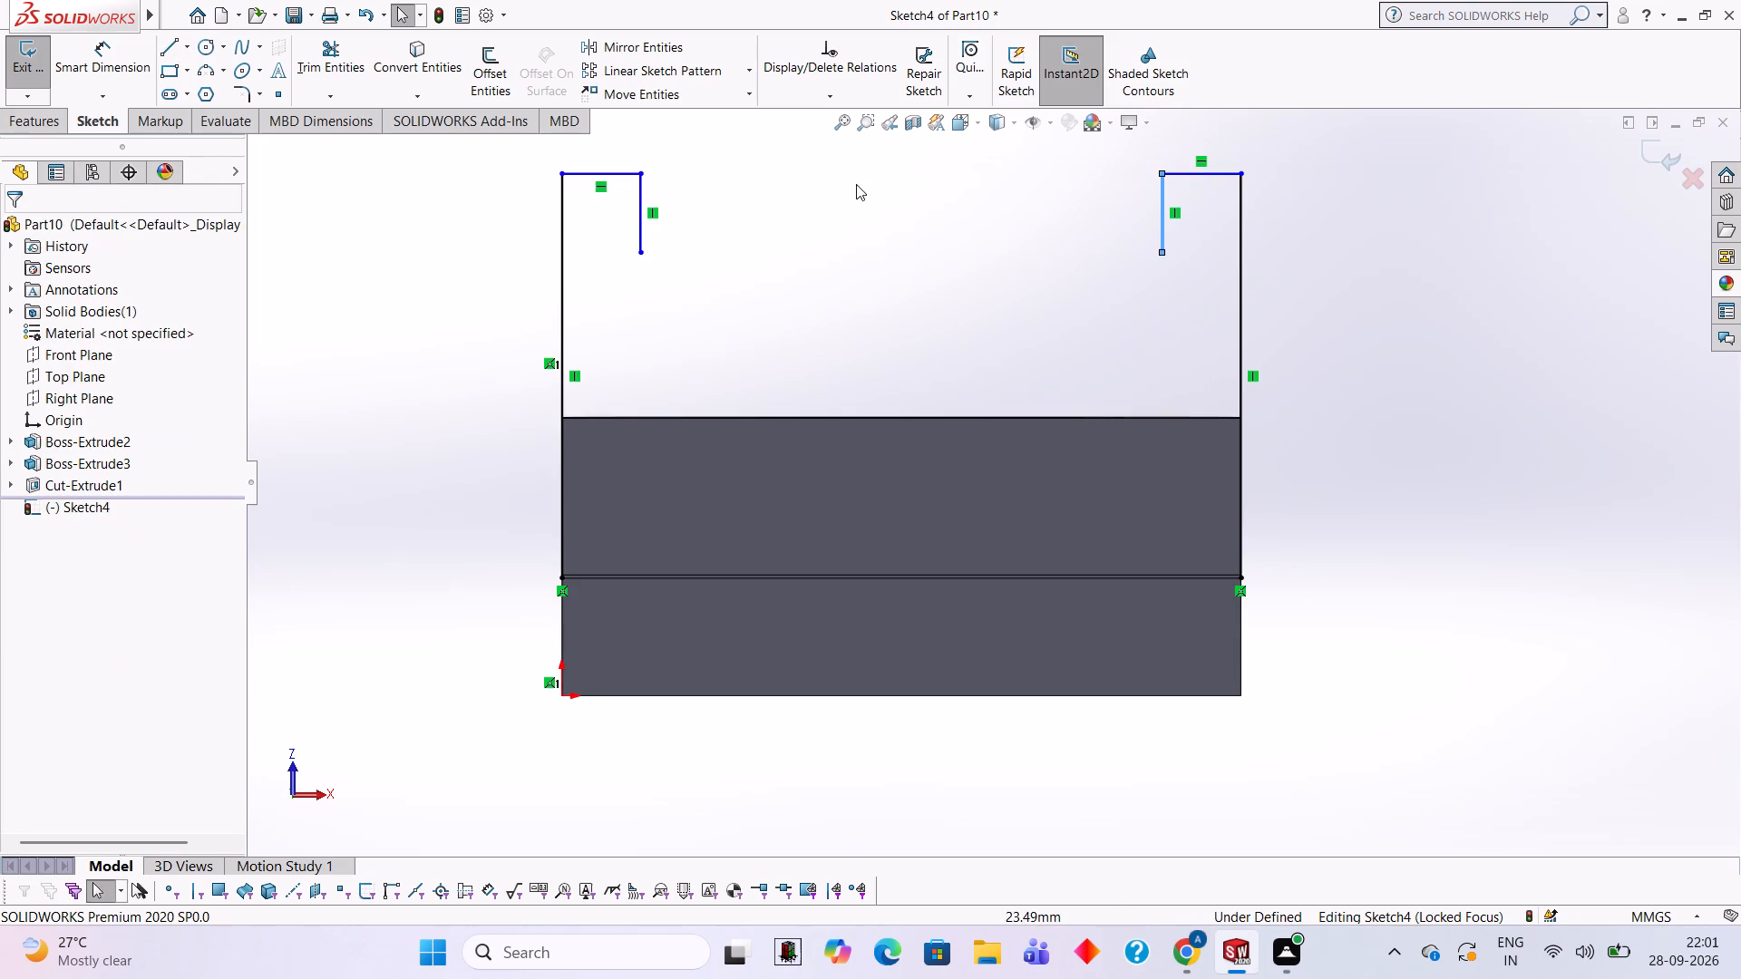
pyautogui.scroll(2, 1349, 145)
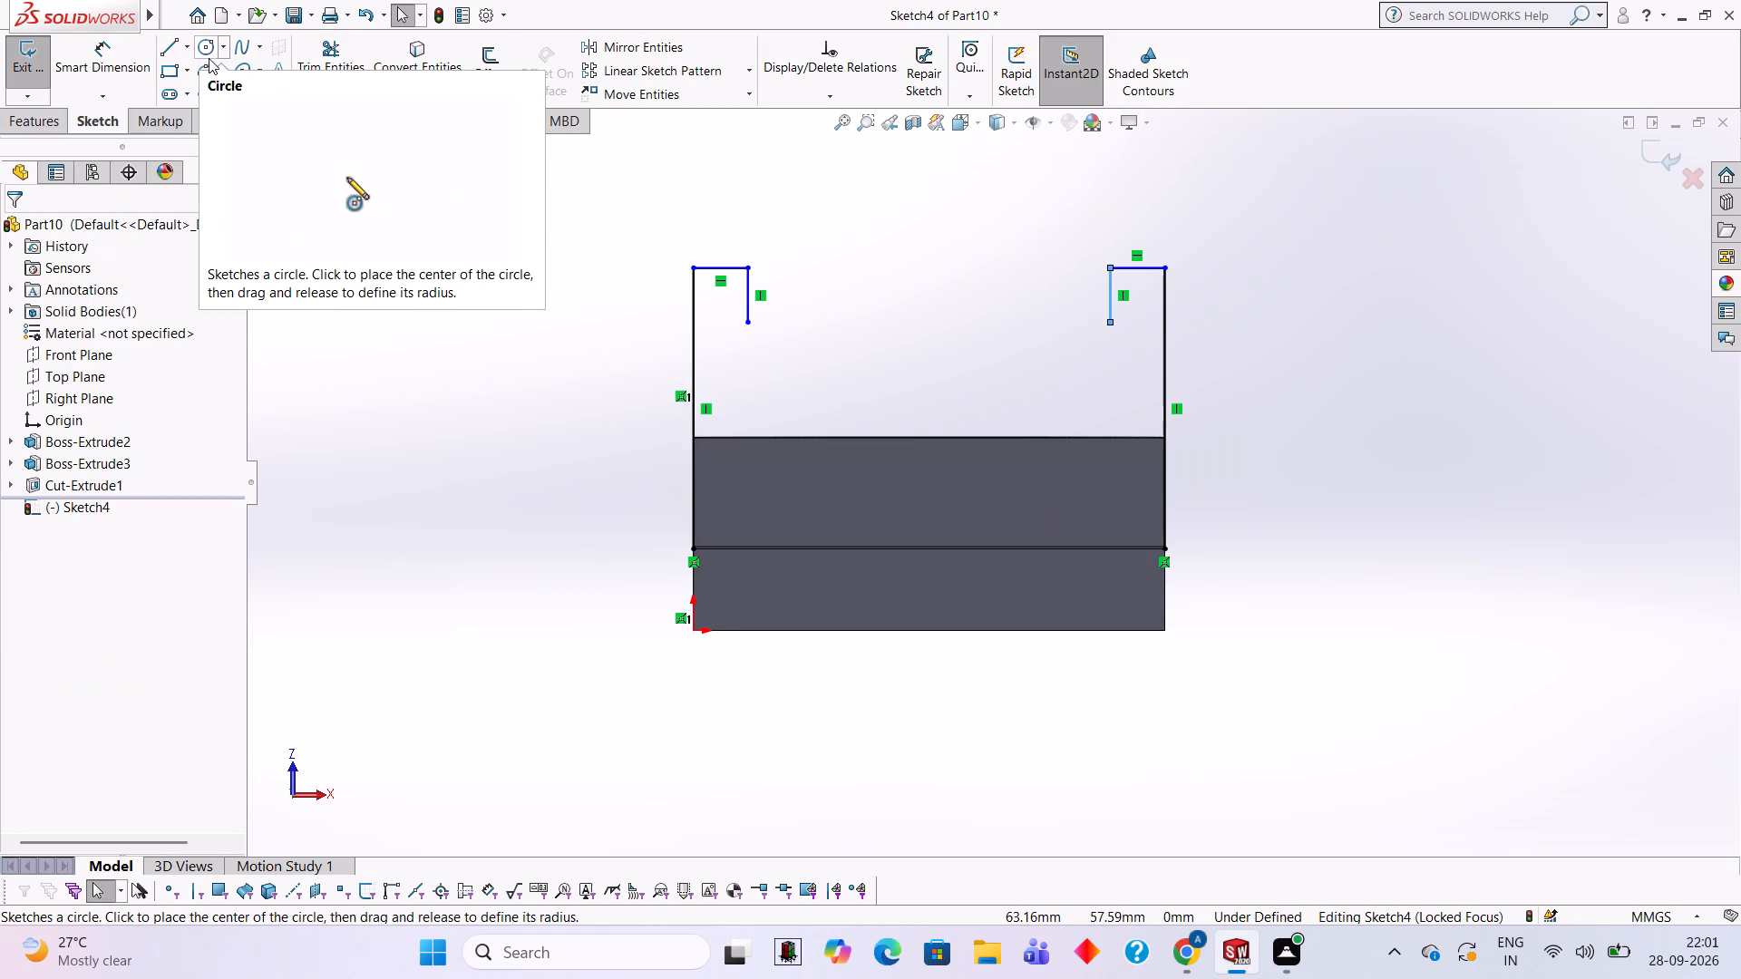
pyautogui.click(205, 50)
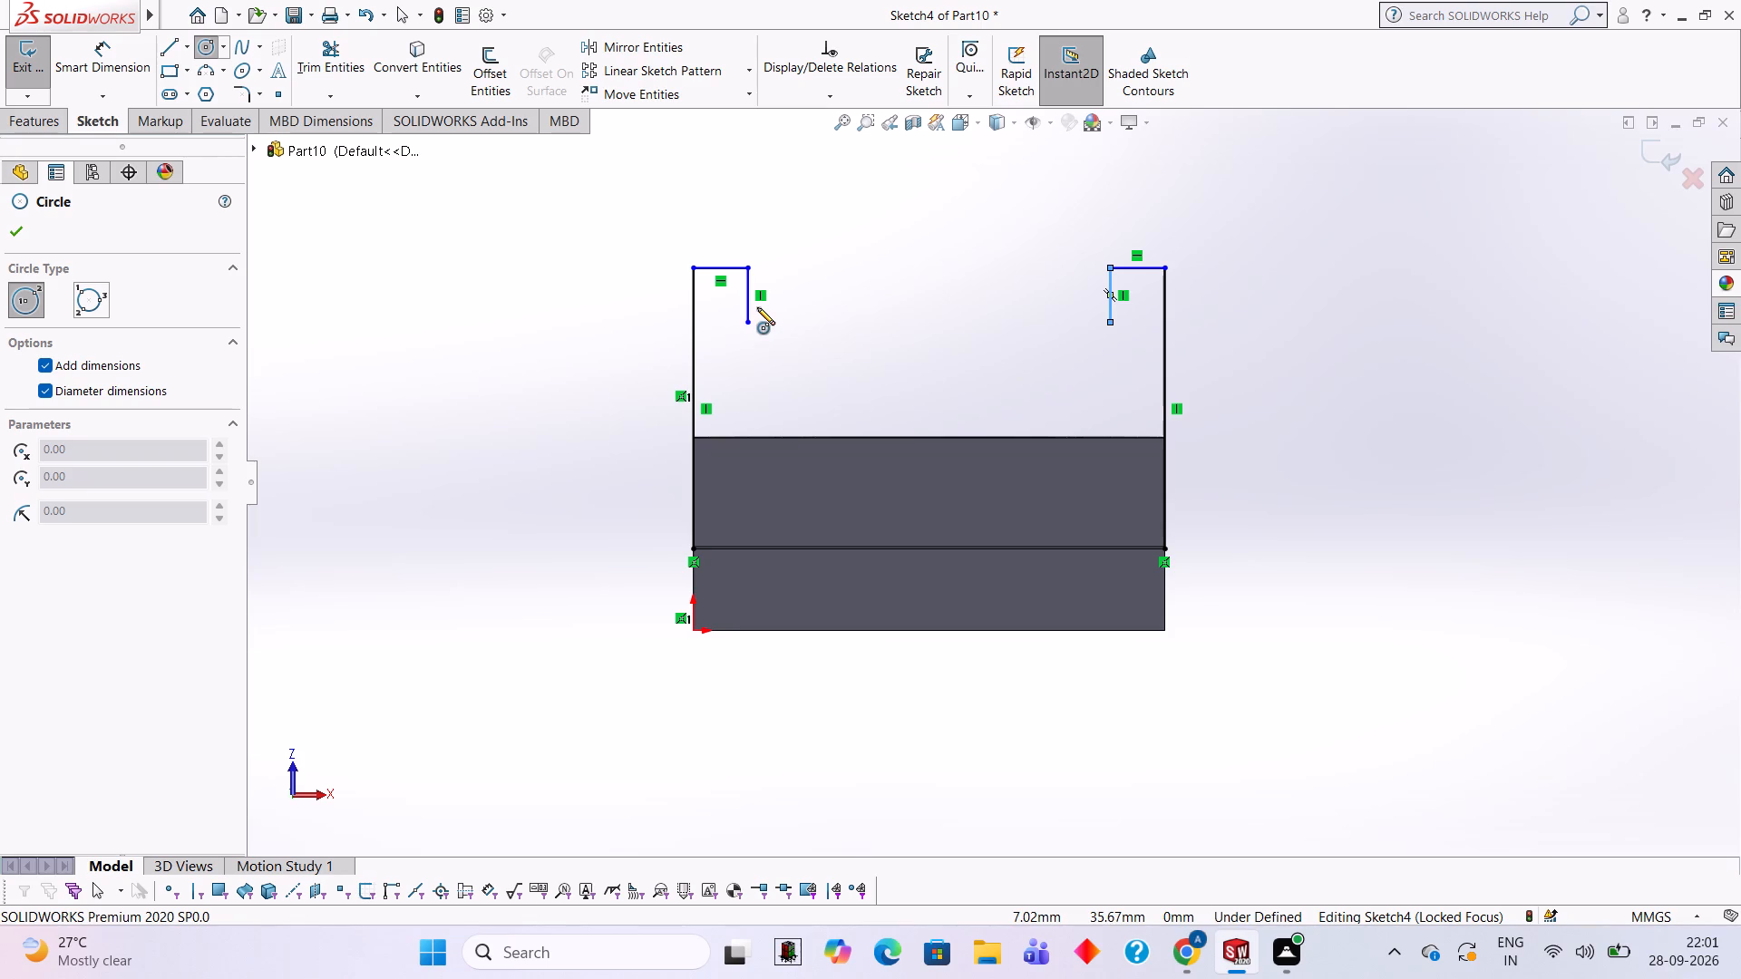
pyautogui.click(745, 321)
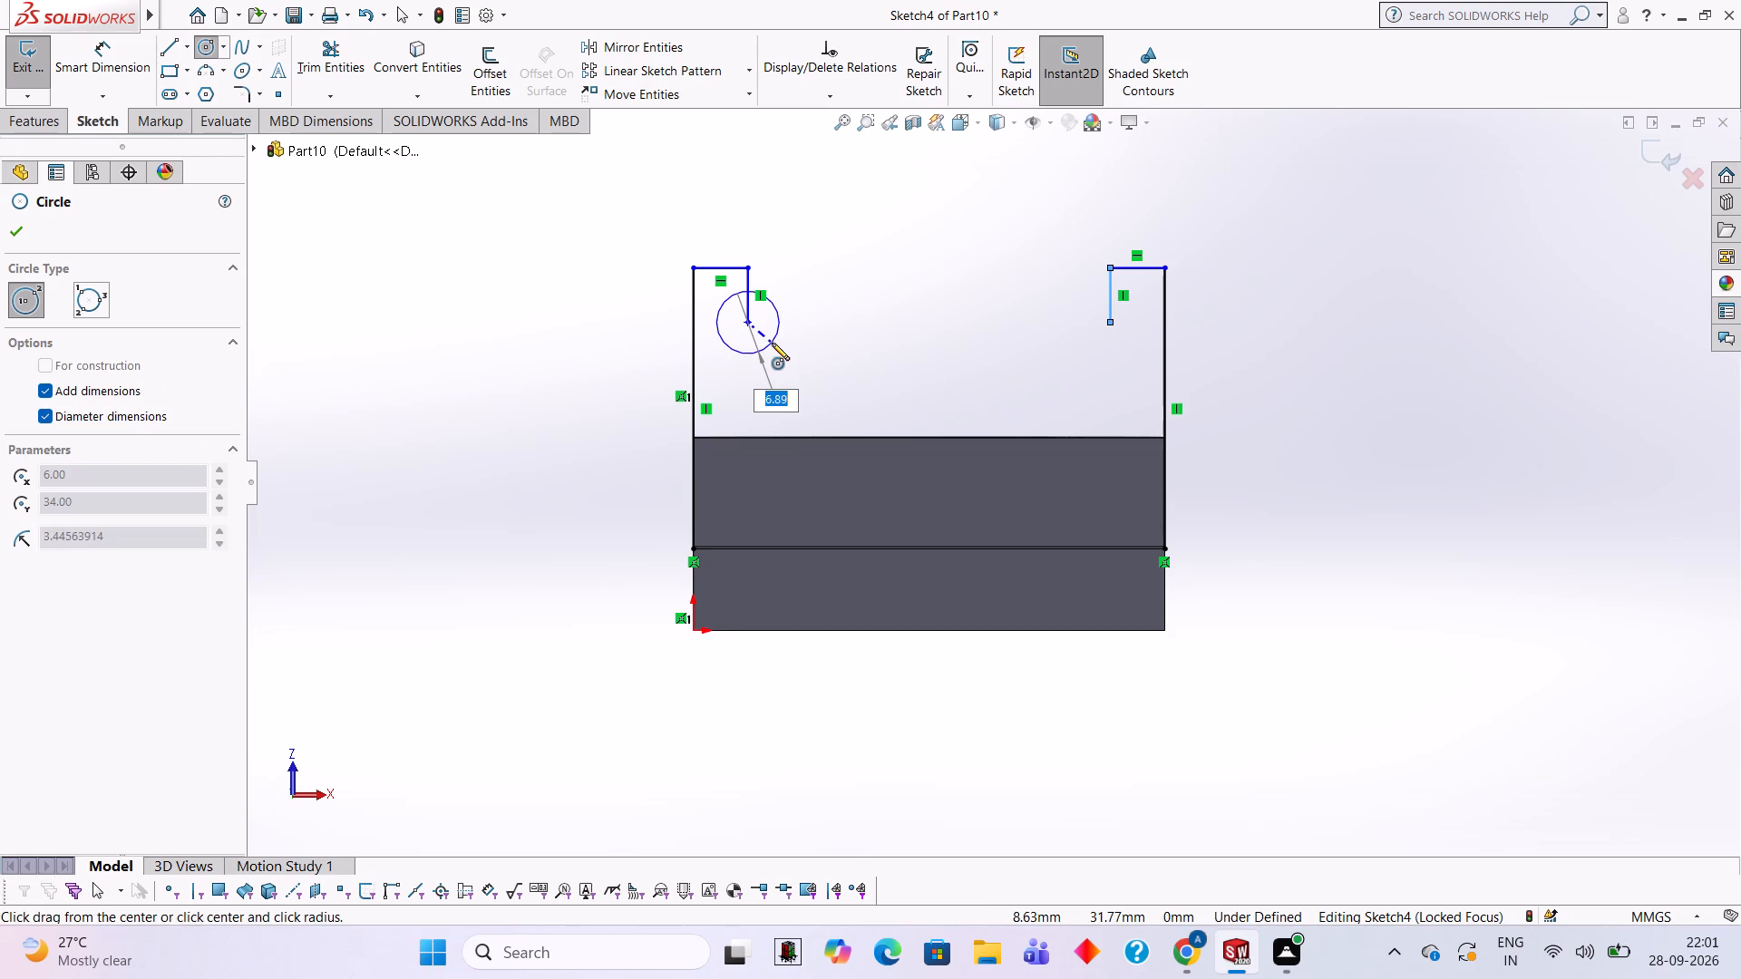
pyautogui.write('12')
pyautogui.press('Return')
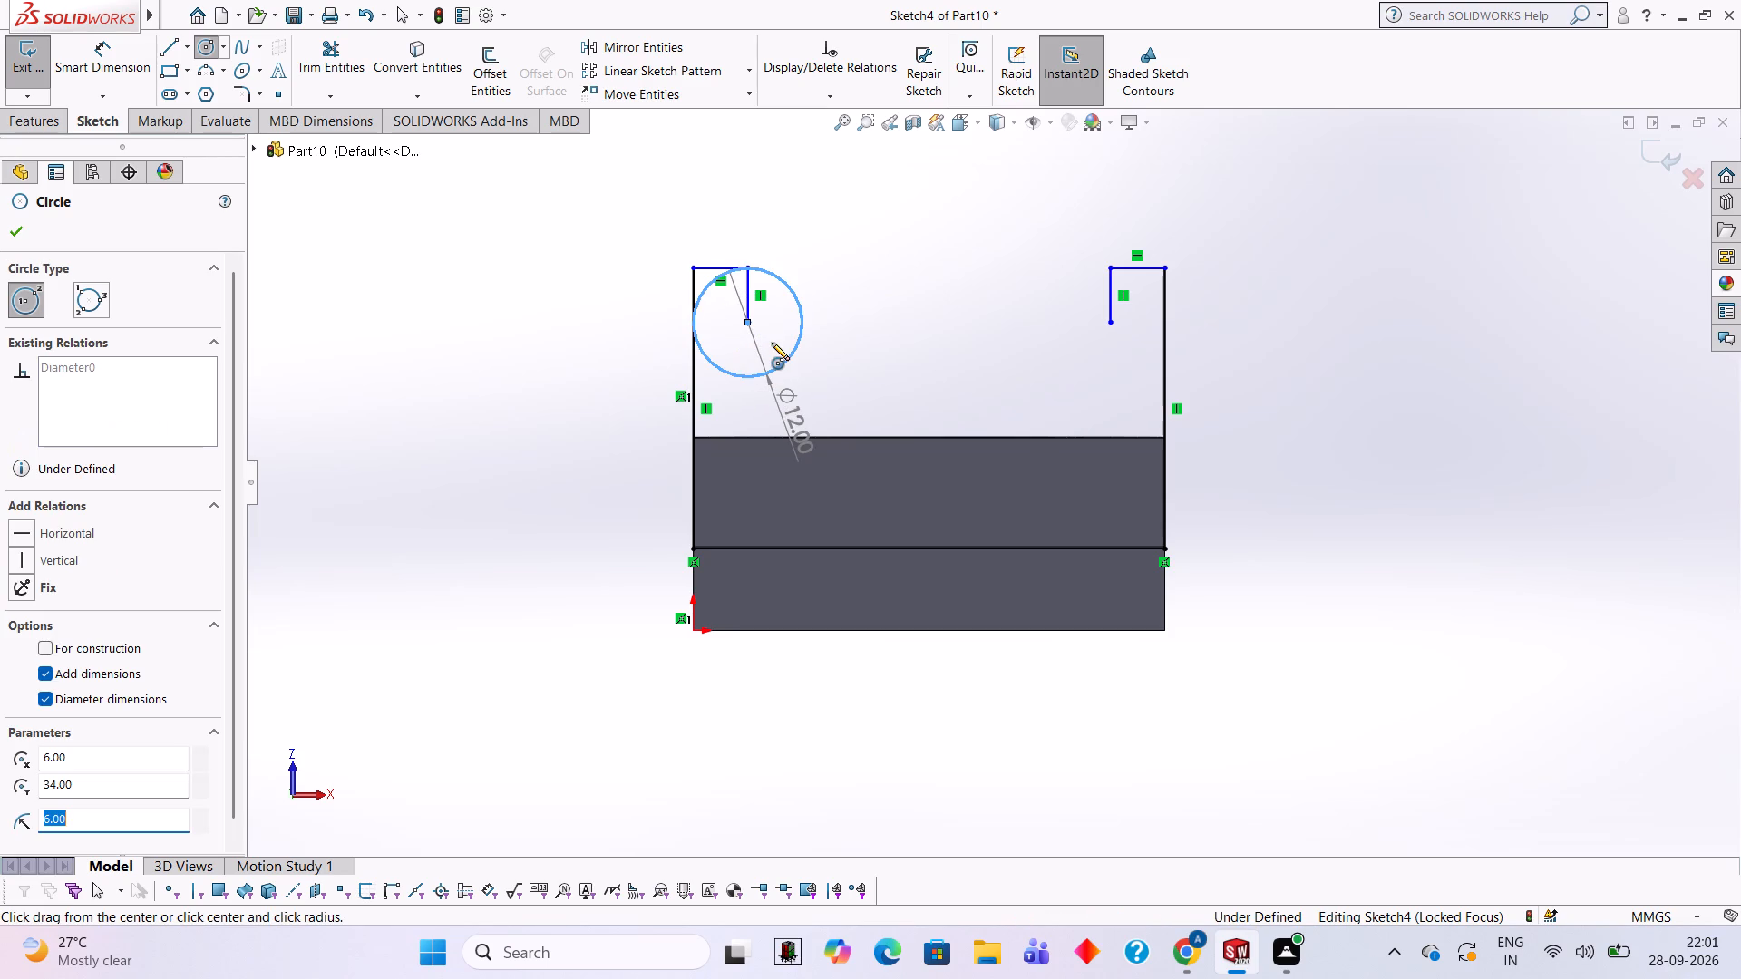
pyautogui.click(1108, 318)
pyautogui.write('12')
pyautogui.press('Return')
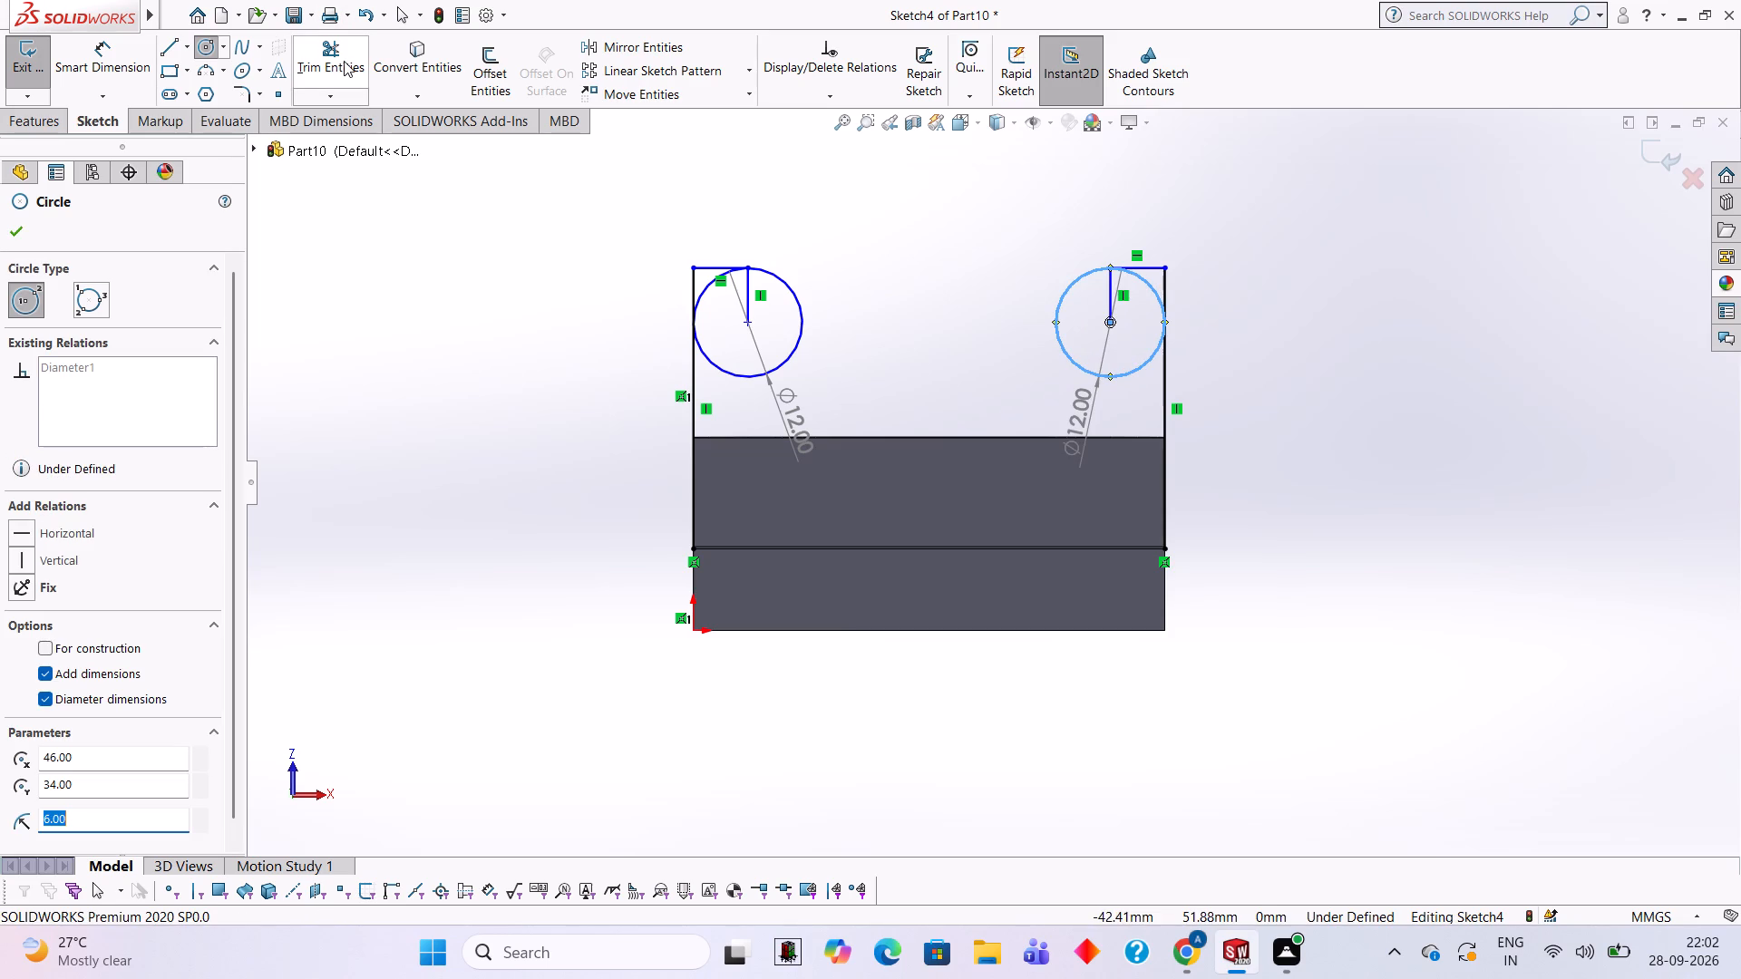
# Trim both 12 mm circles and their helper lines, keeping only the two outer quarter arcs as rounded corners.
pyautogui.click(344, 61)
pyautogui.click(695, 292)
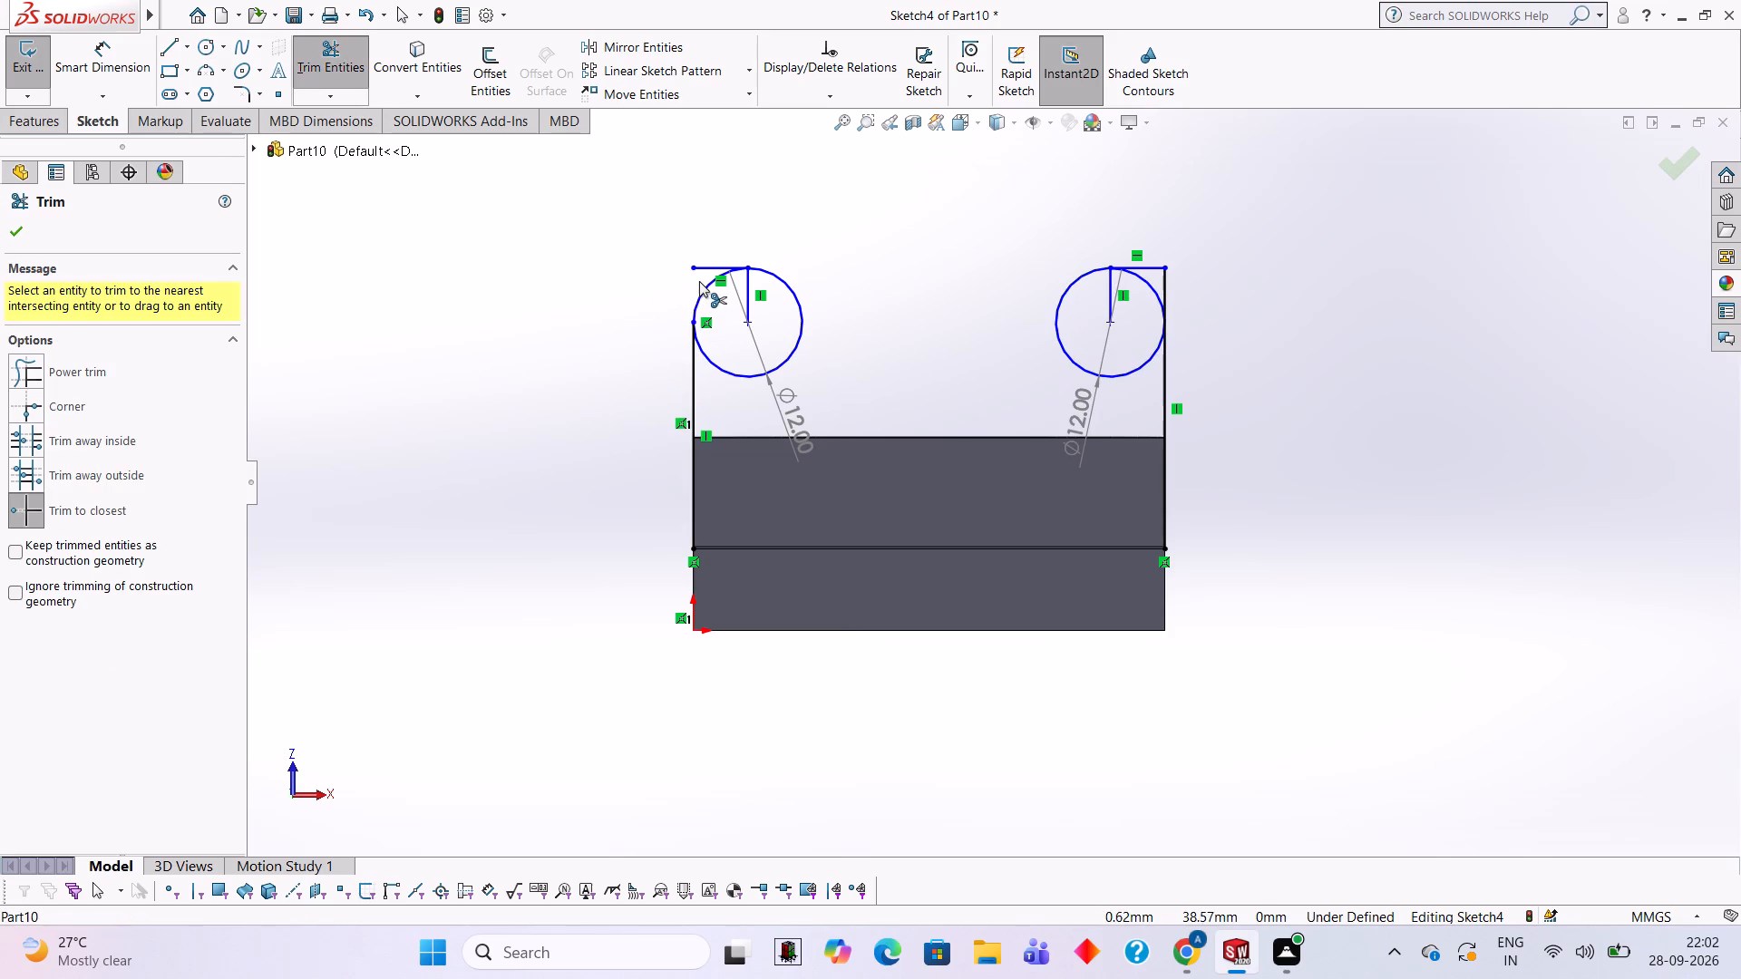
pyautogui.click(705, 272)
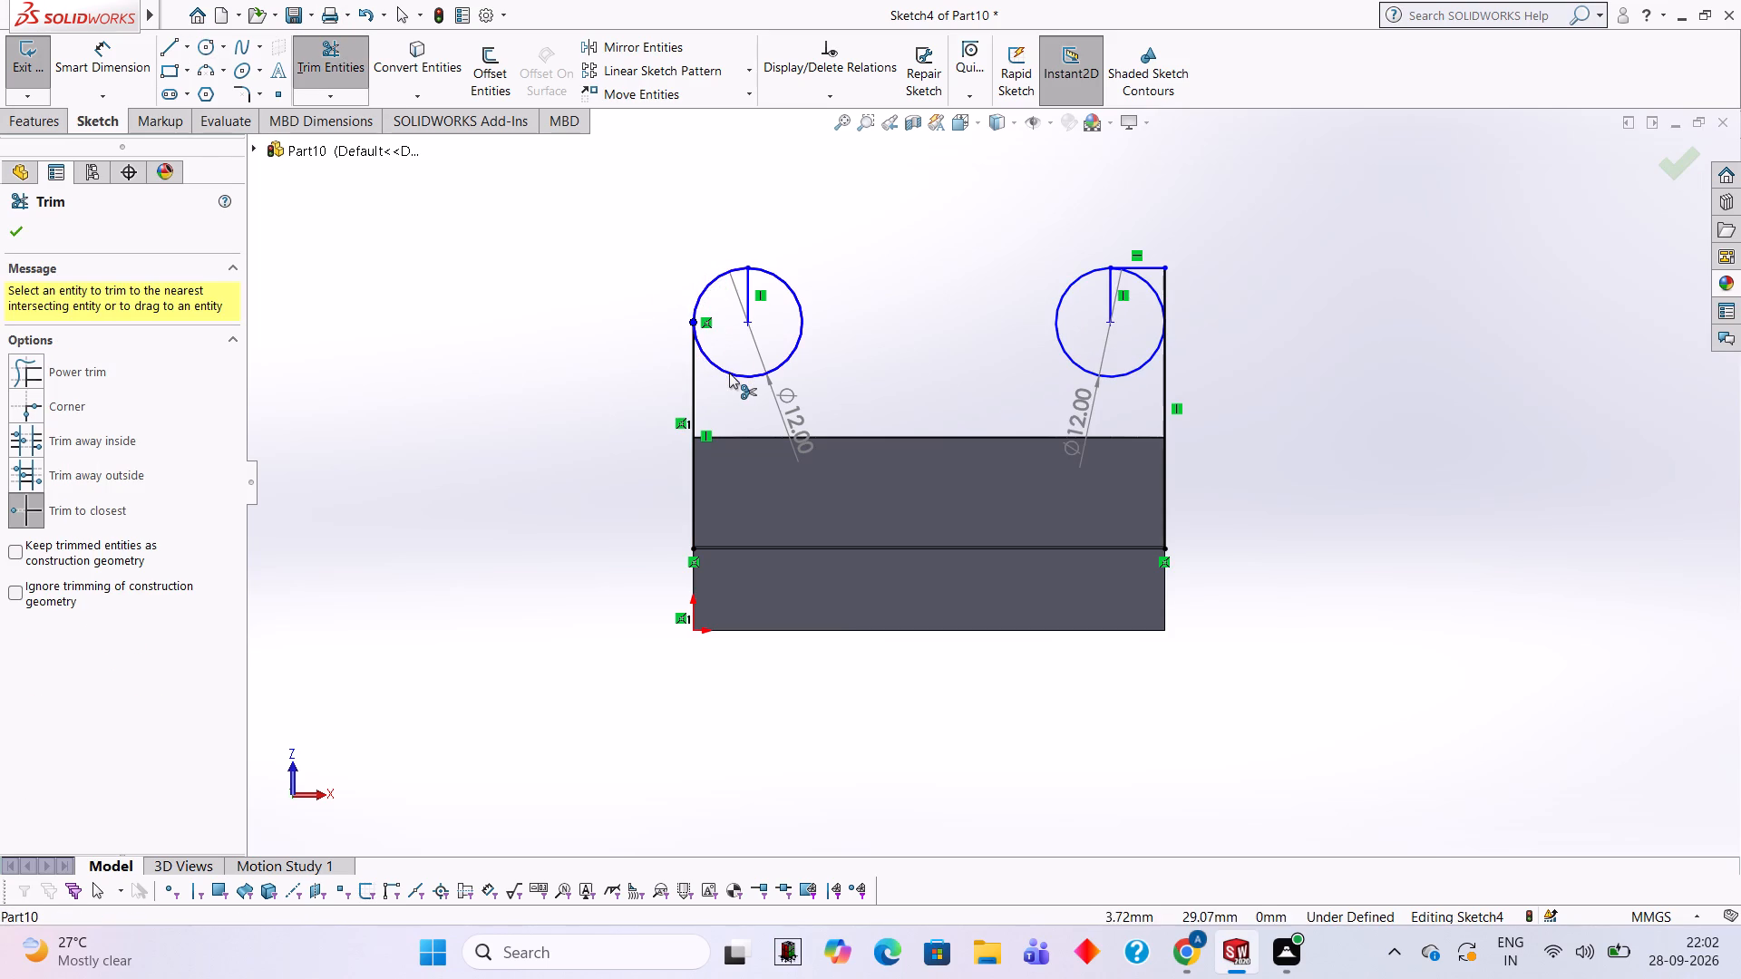
pyautogui.click(729, 373)
pyautogui.click(749, 298)
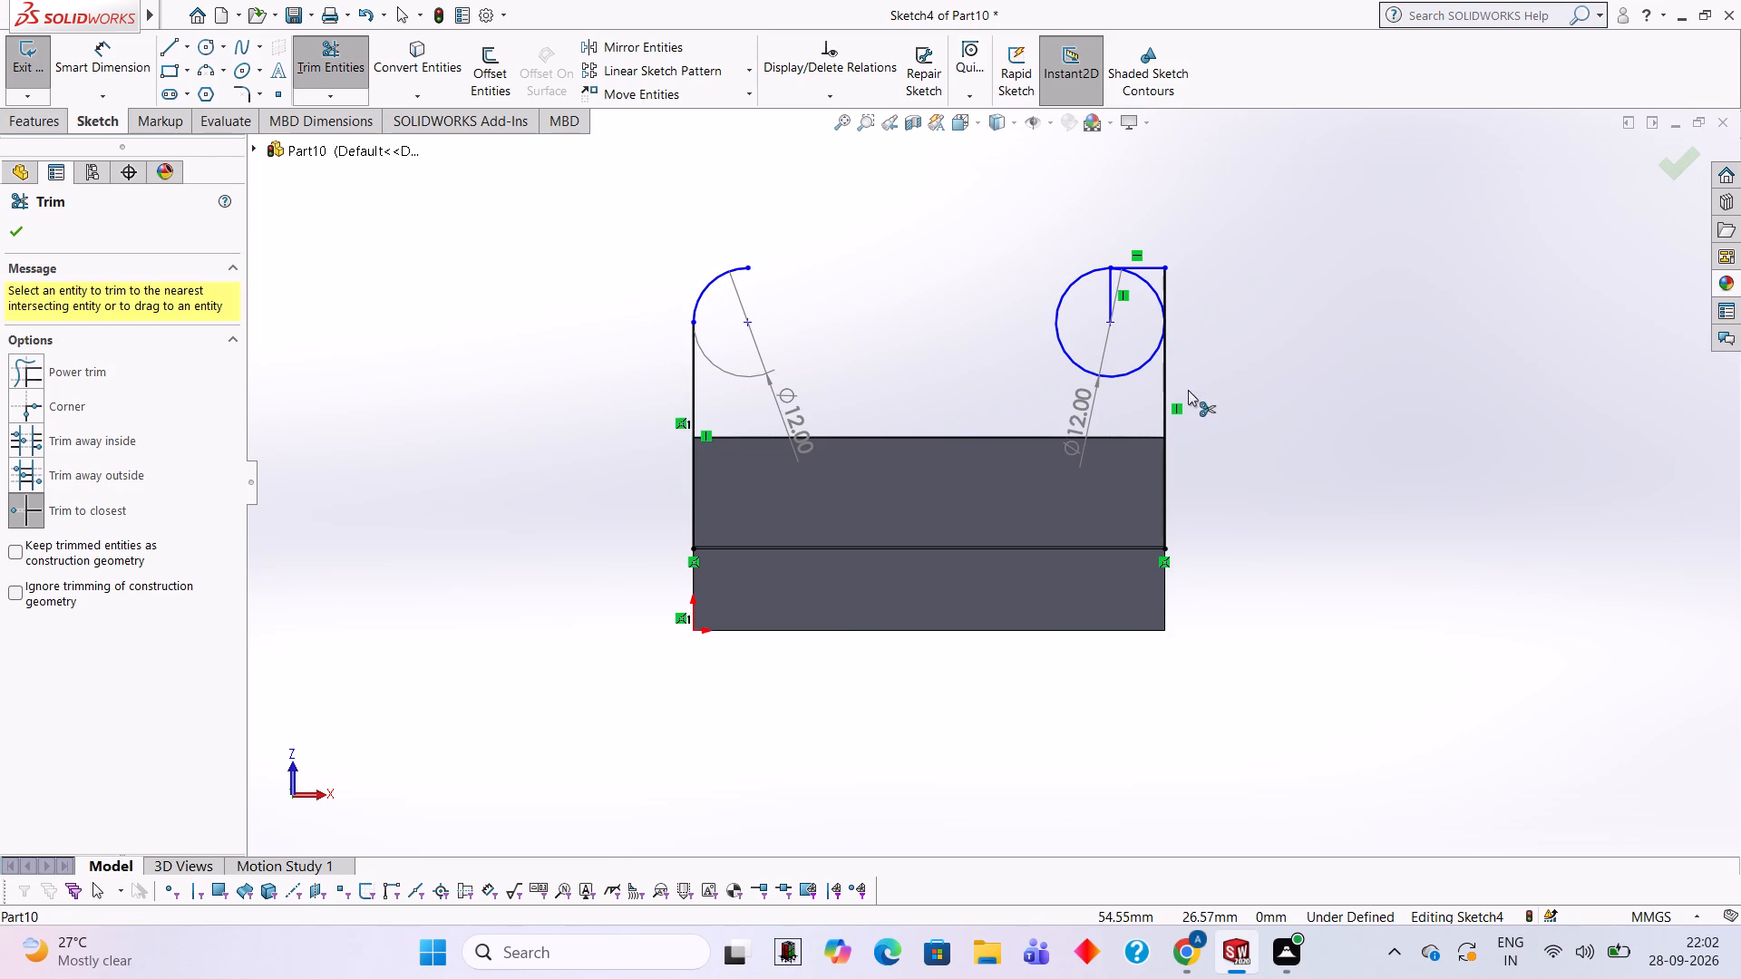
pyautogui.click(1111, 375)
pyautogui.click(1110, 296)
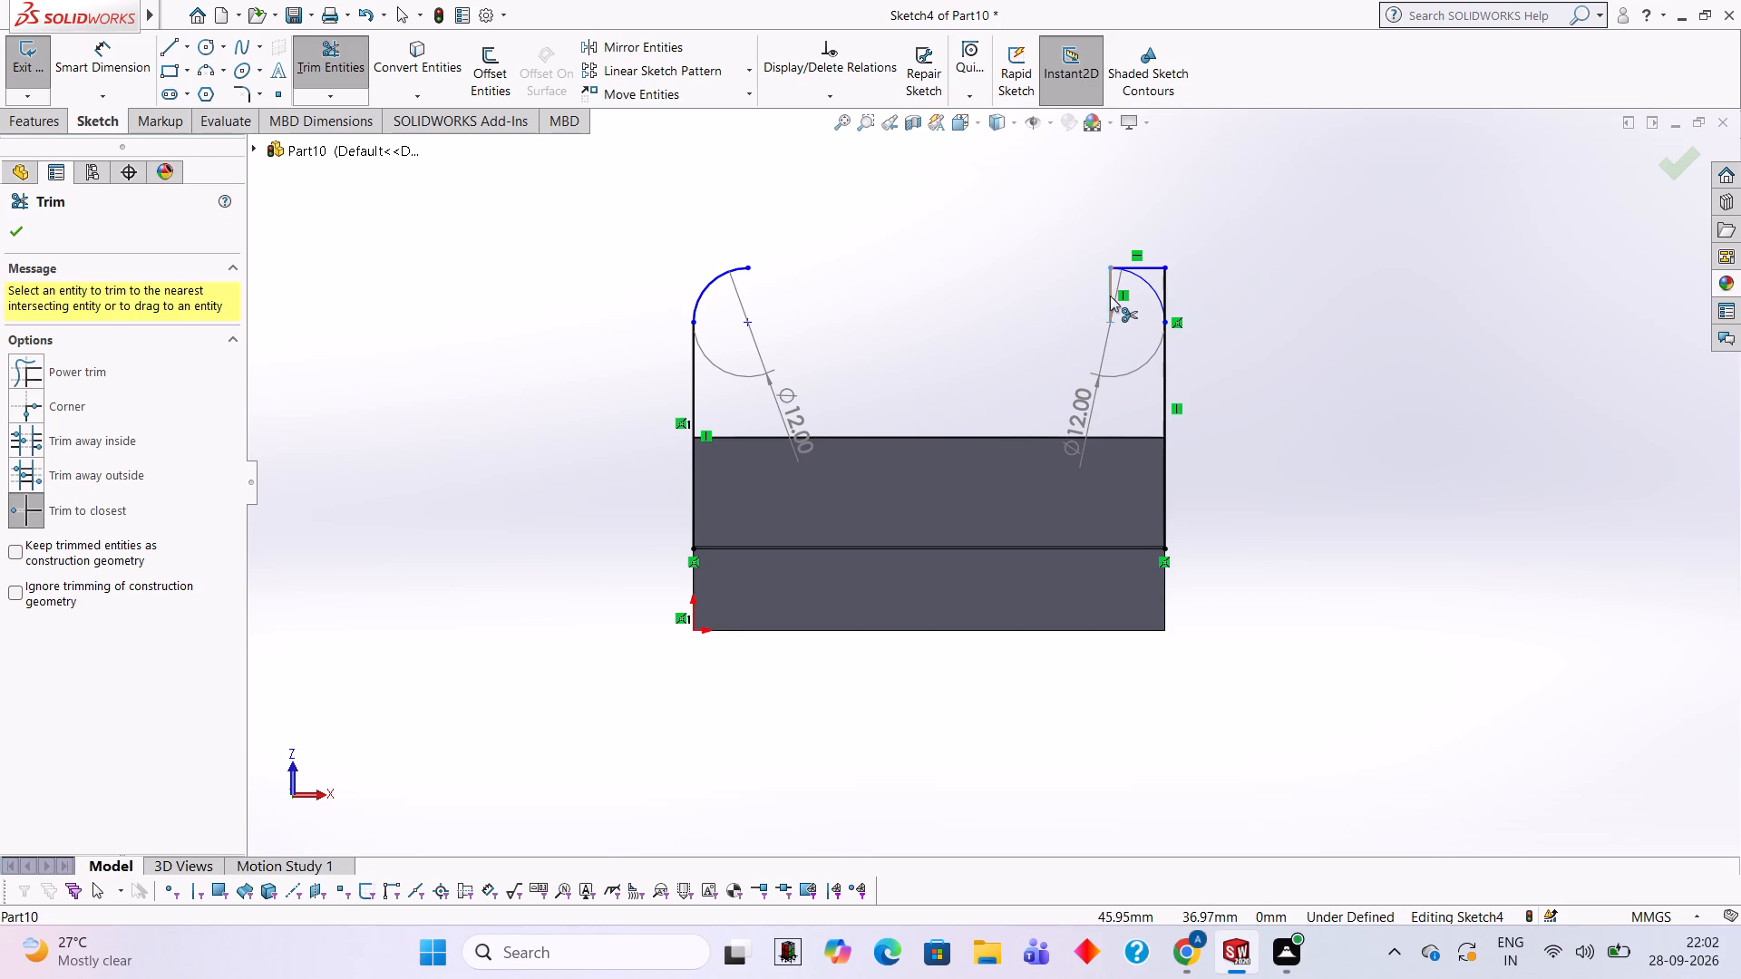
pyautogui.click(1148, 266)
pyautogui.click(1164, 279)
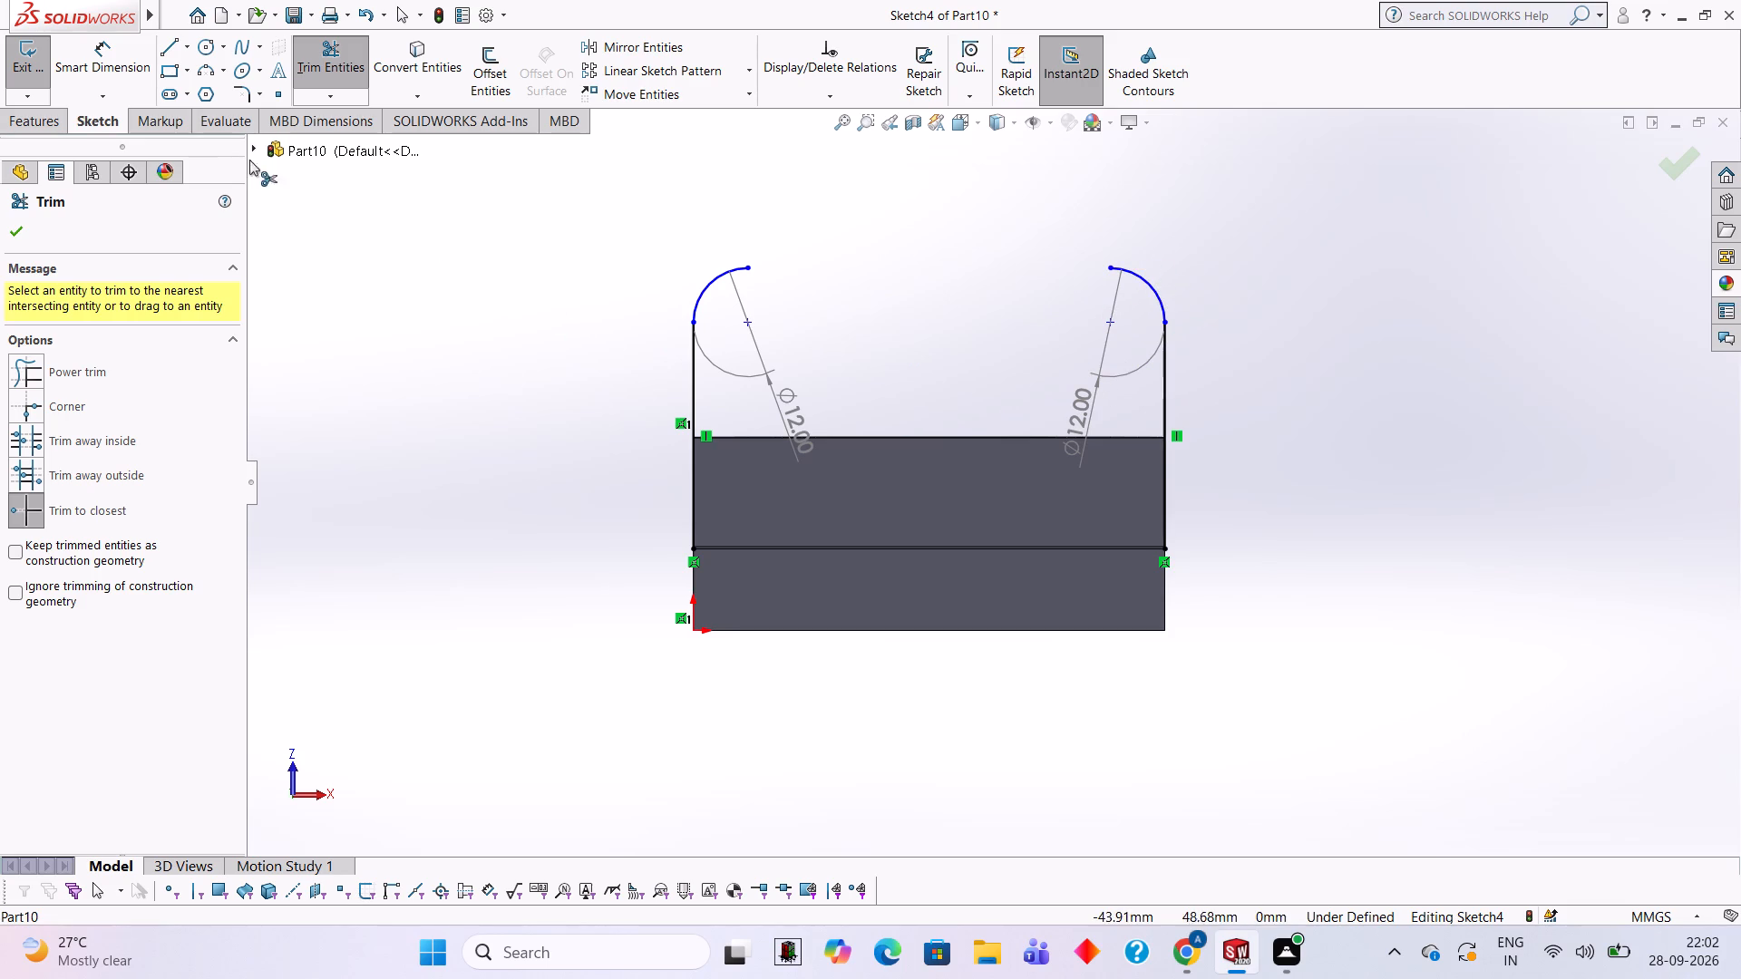
# Sketch a 40 mm horizontal line joining the upper ends of the two corner arcs.
pyautogui.click(158, 50)
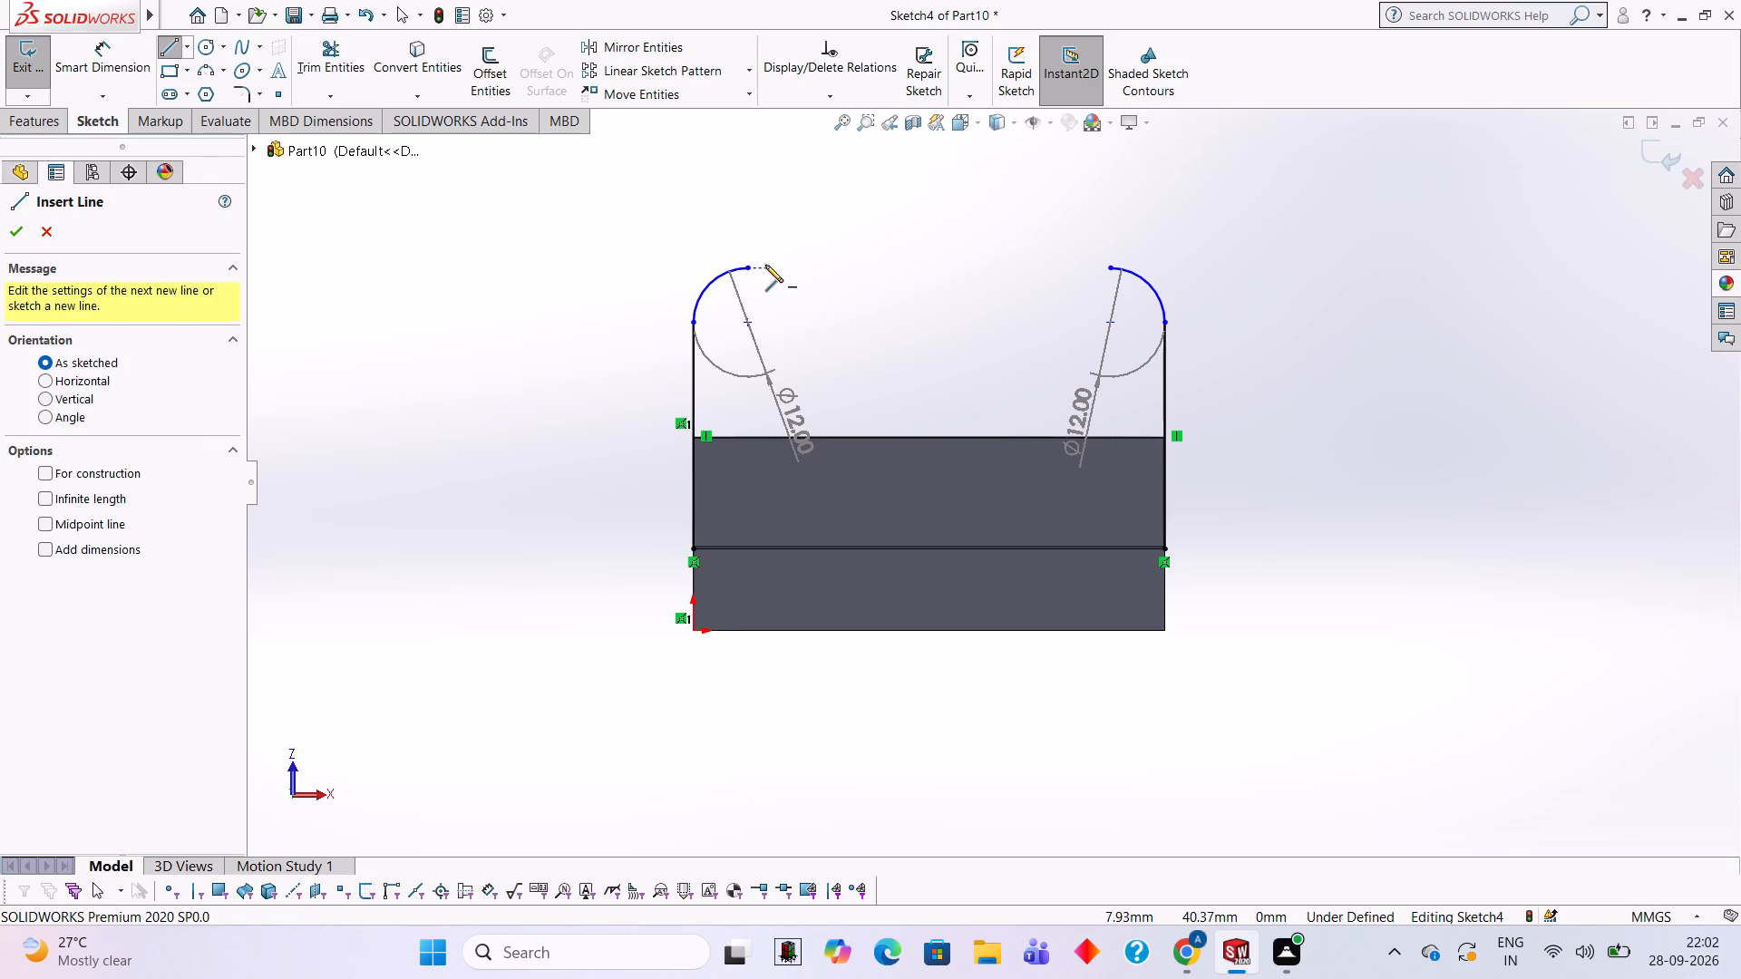
pyautogui.click(745, 265)
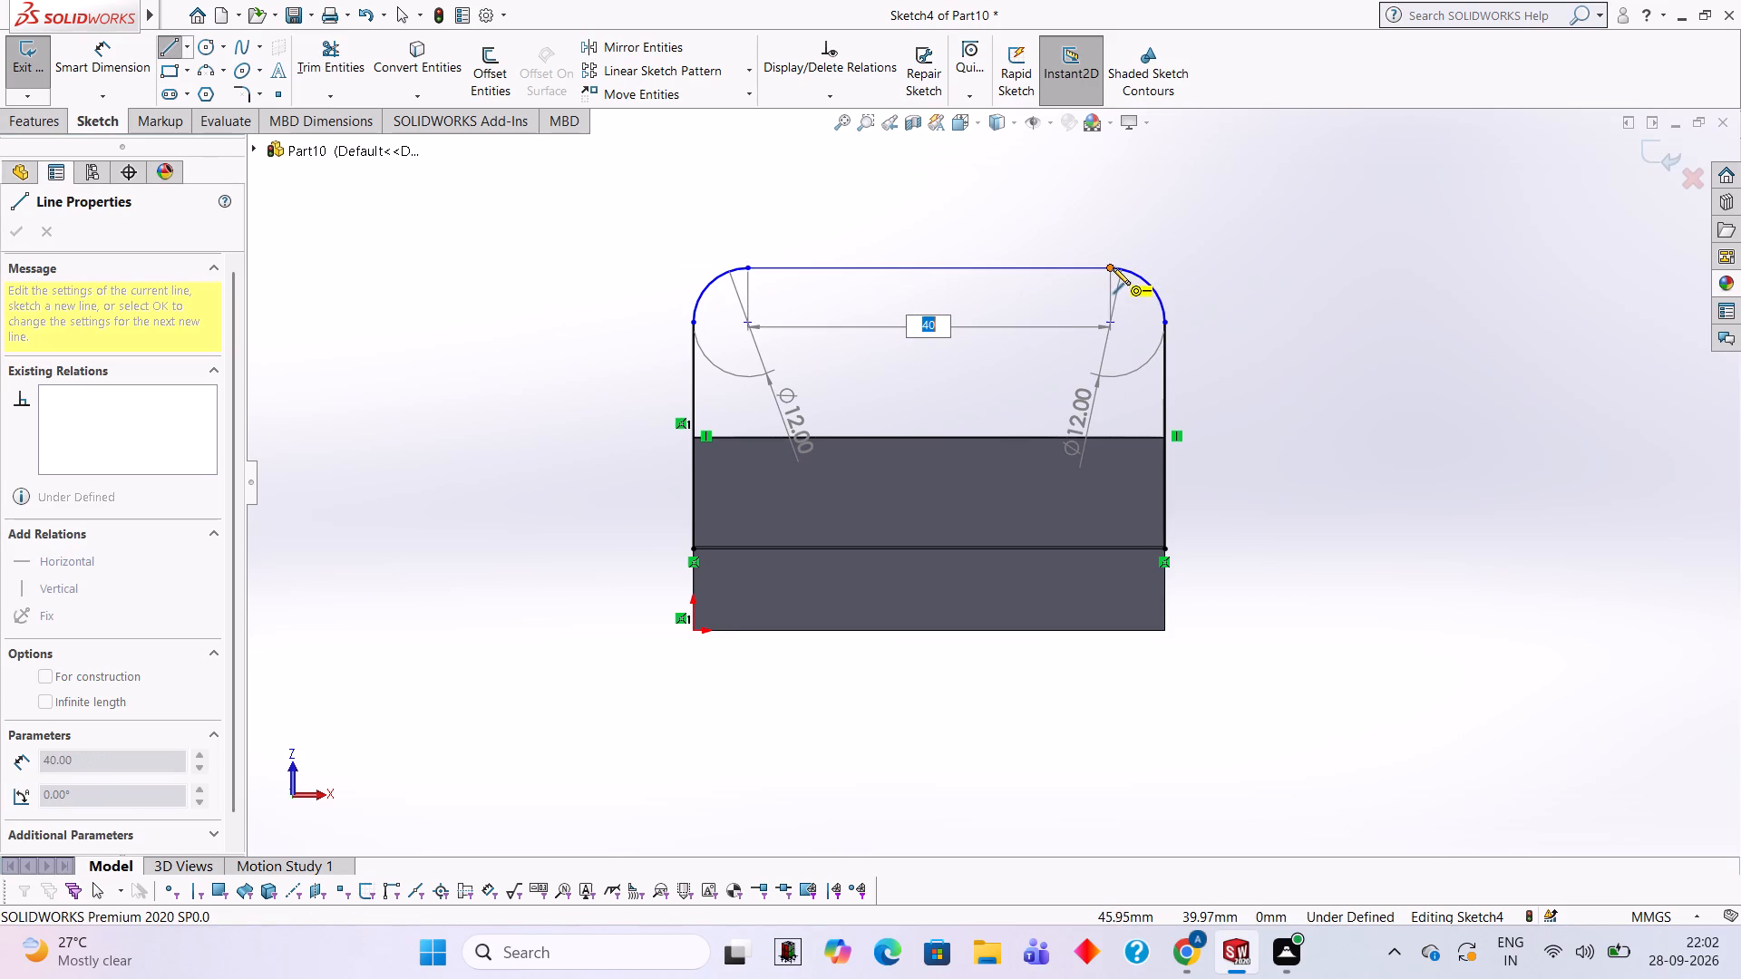
pyautogui.click(1110, 265)
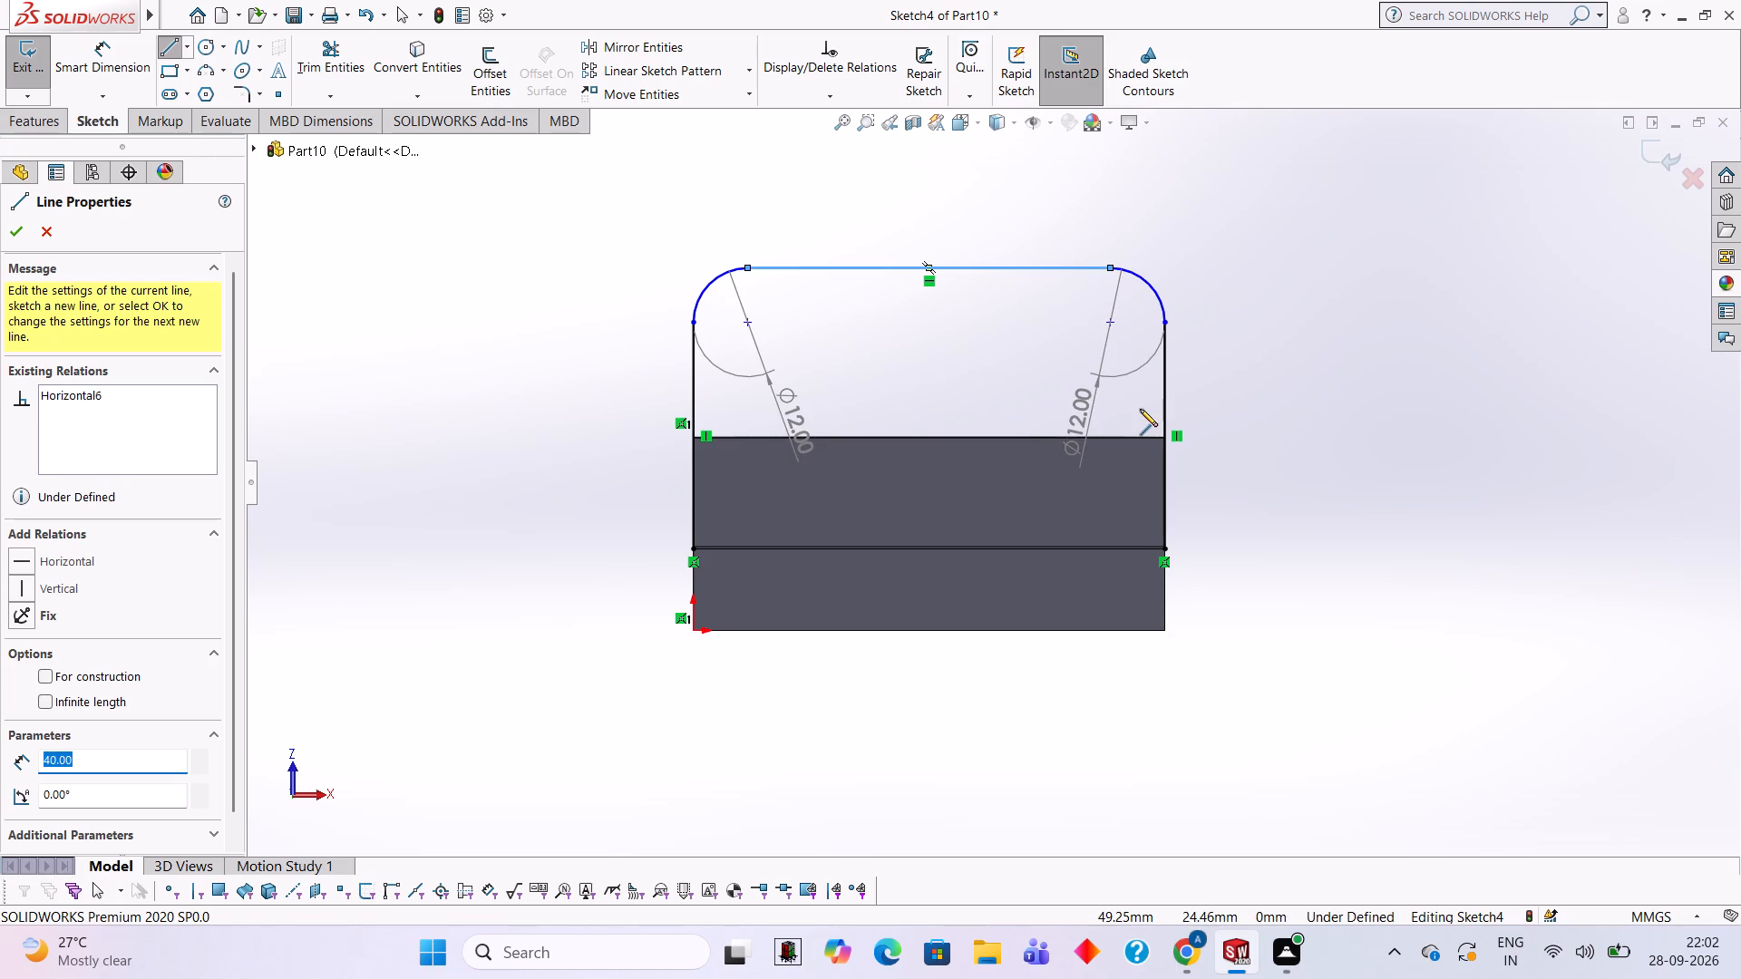
pyautogui.press('Escape')
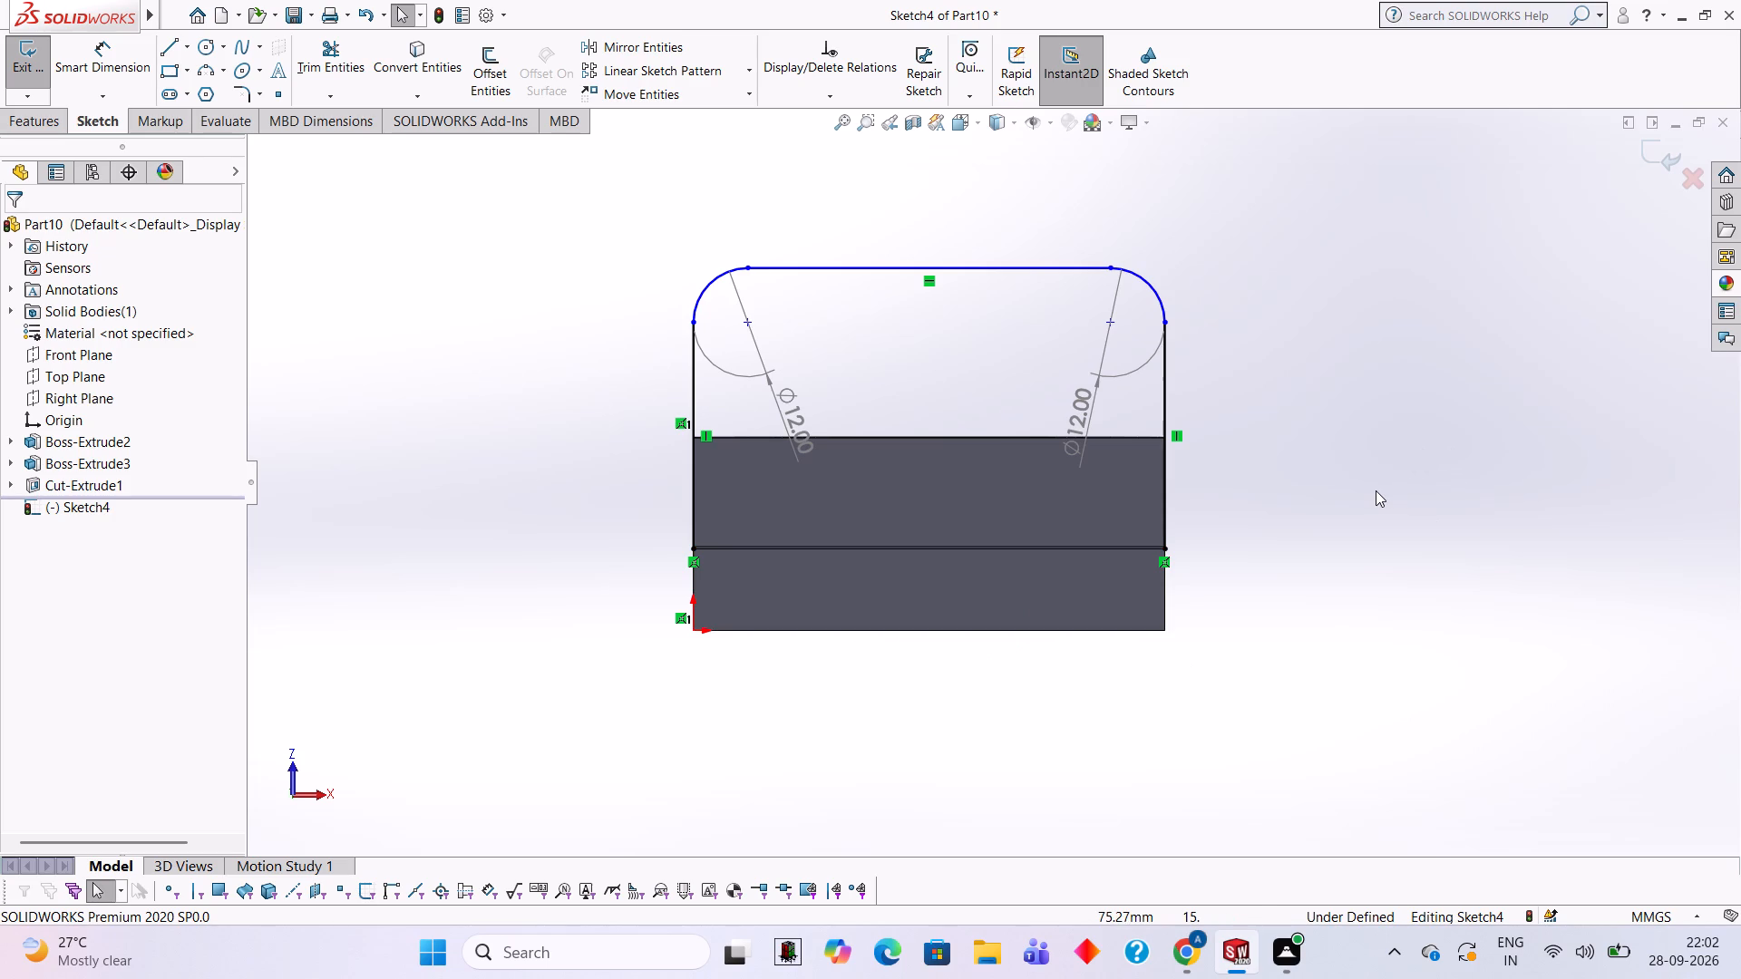
# Extrude the rounded profile 12 mm in the reversed direction as a boss, closing the sketch with model edges.
pyautogui.moveTo(1386, 263); pyautogui.dragTo(1314, 511, button='middle')
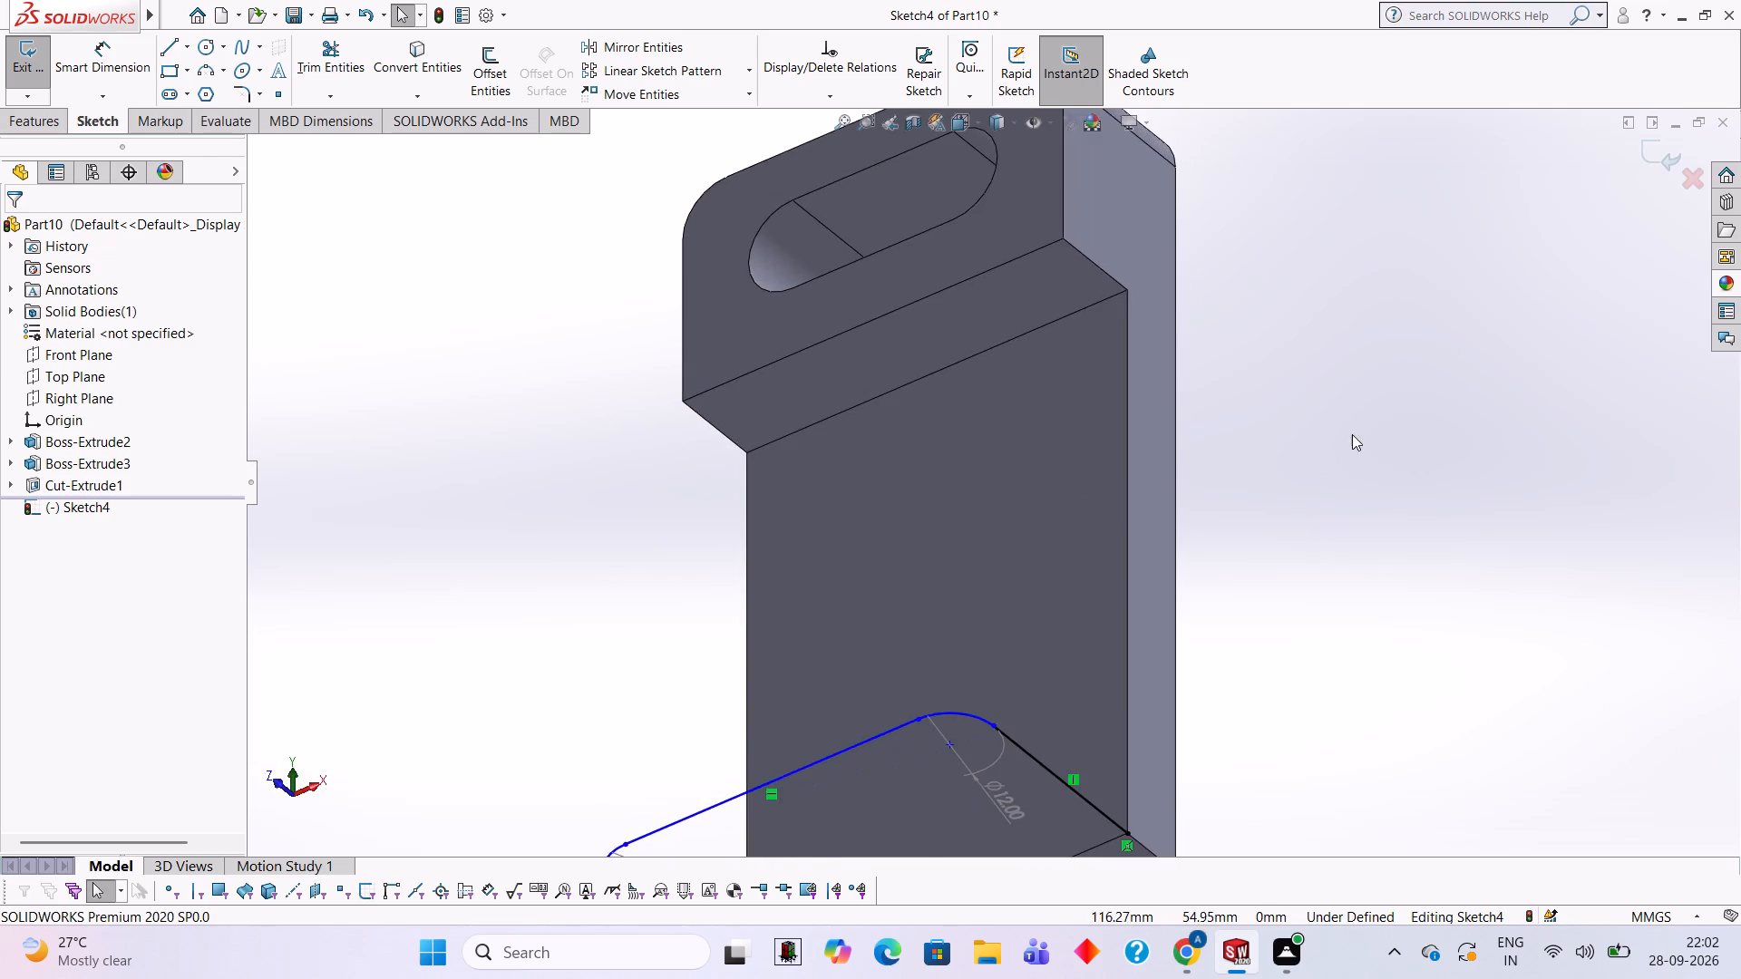
pyautogui.scroll(2, 1352, 434)
pyautogui.moveTo(1368, 471); pyautogui.dragTo(1301, 599, button='middle')
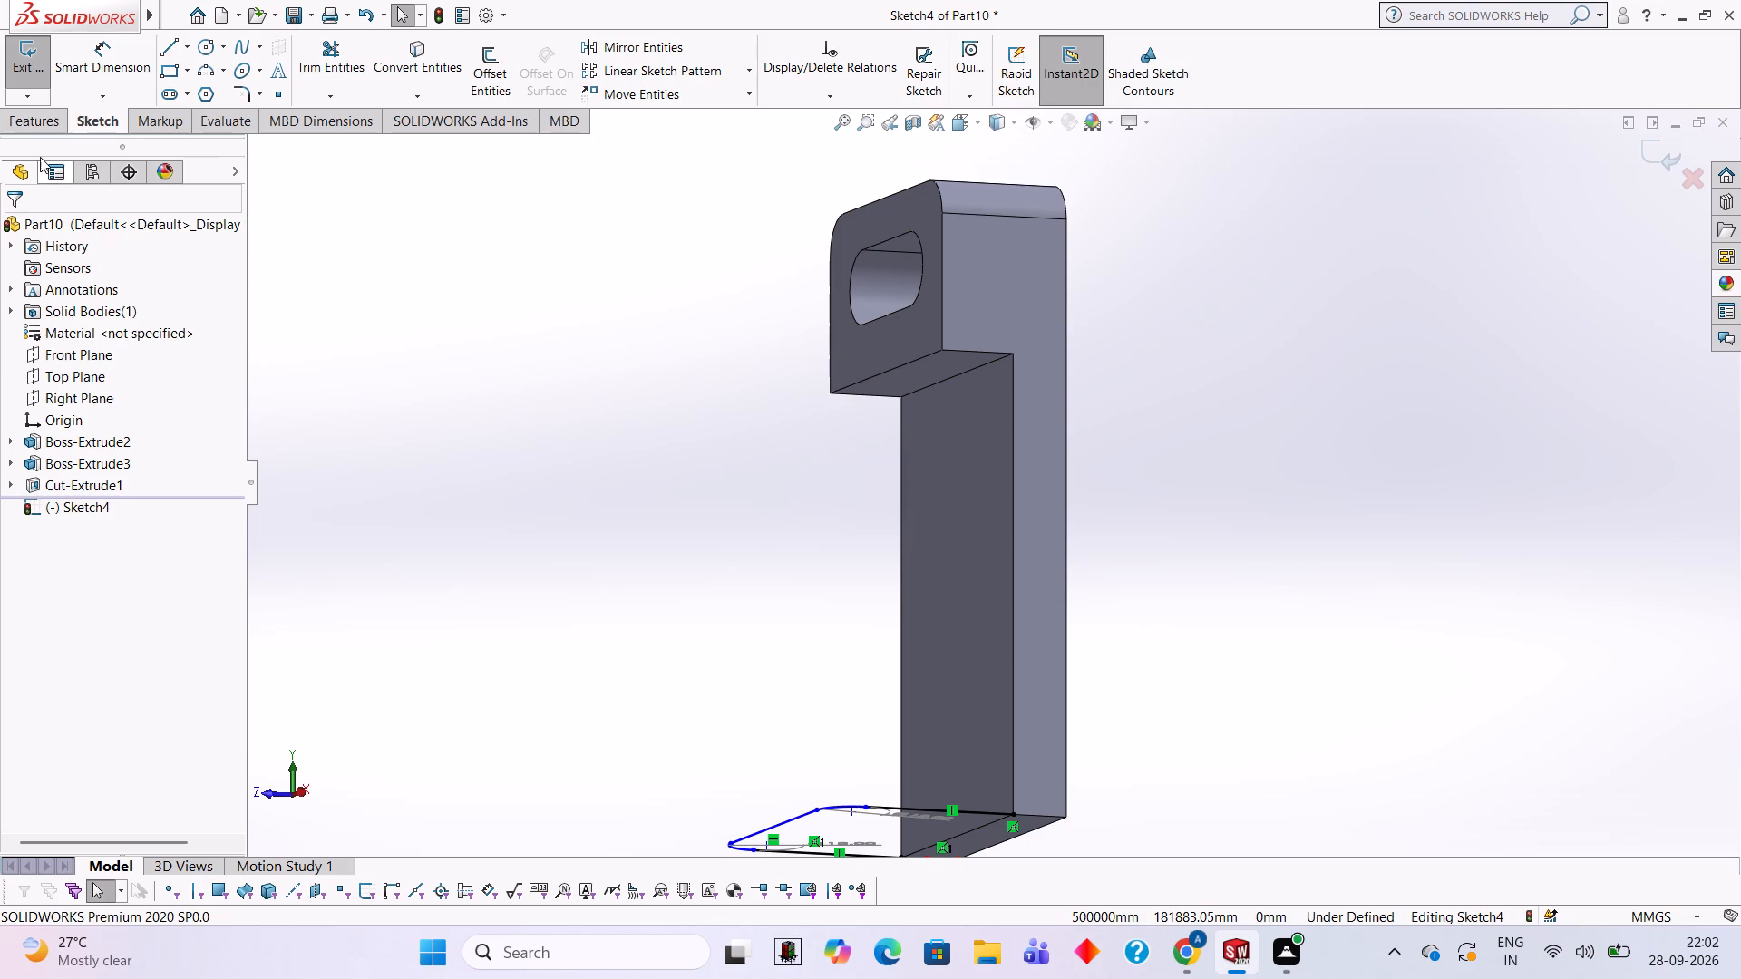
pyautogui.click(28, 126)
pyautogui.click(32, 77)
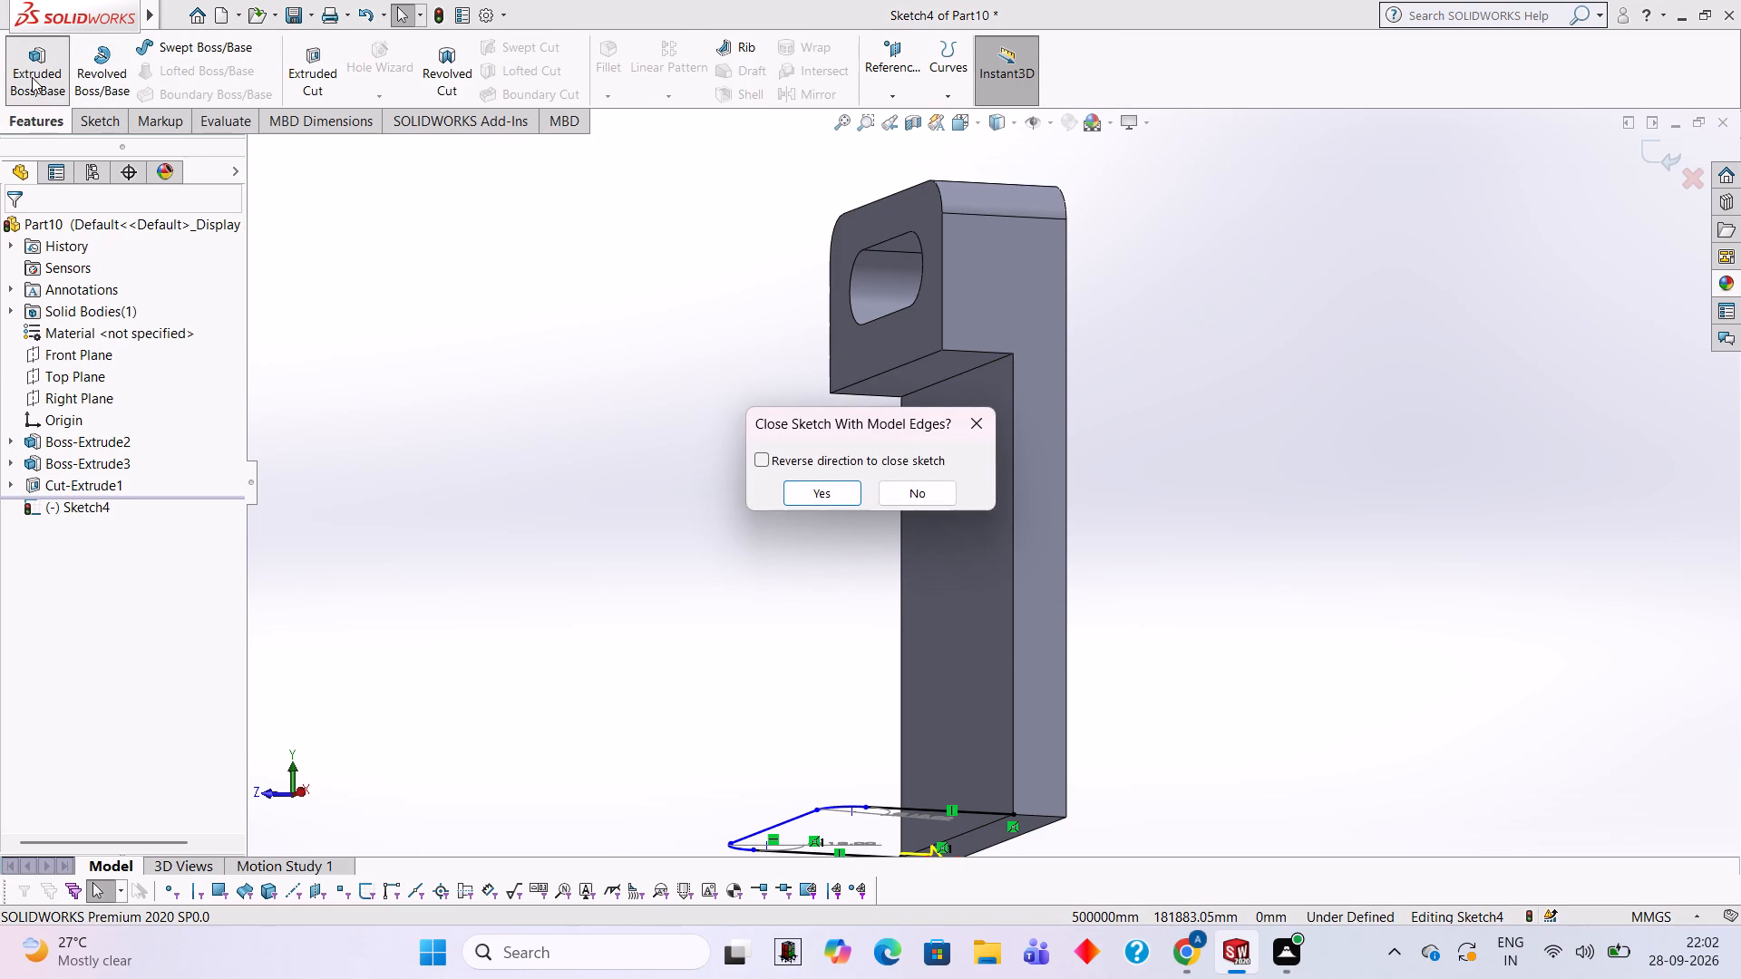
pyautogui.click(836, 490)
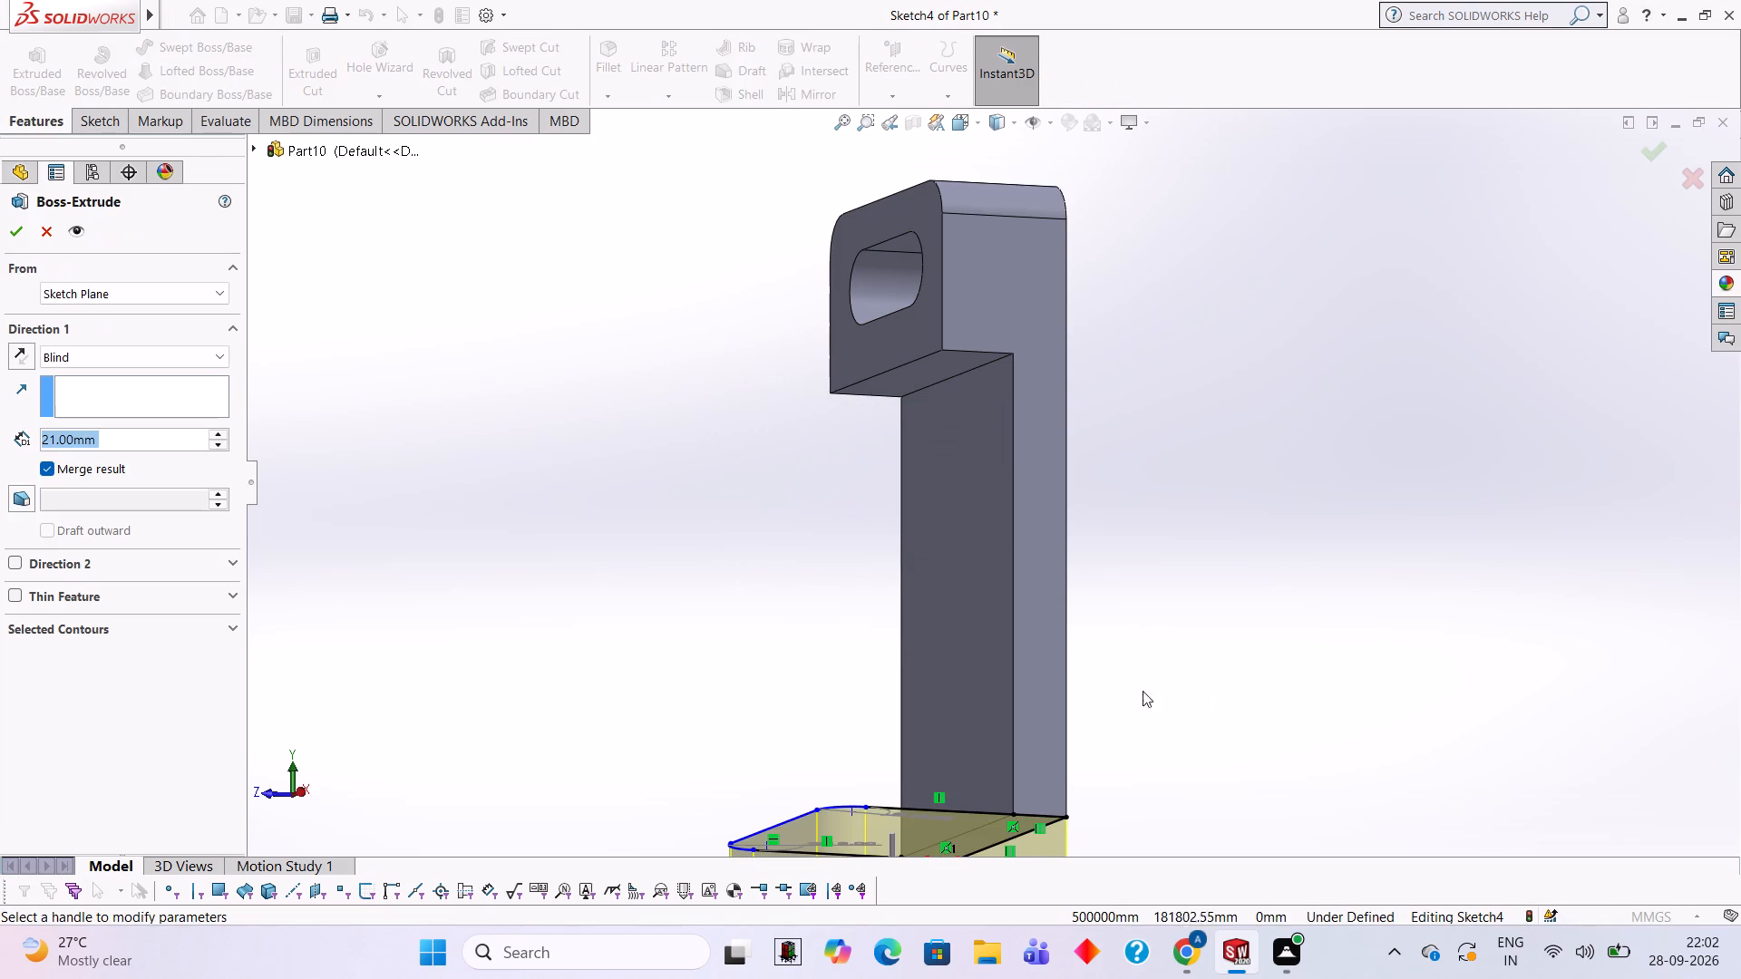
pyautogui.scroll(3, 1240, 664)
pyautogui.click(10, 358)
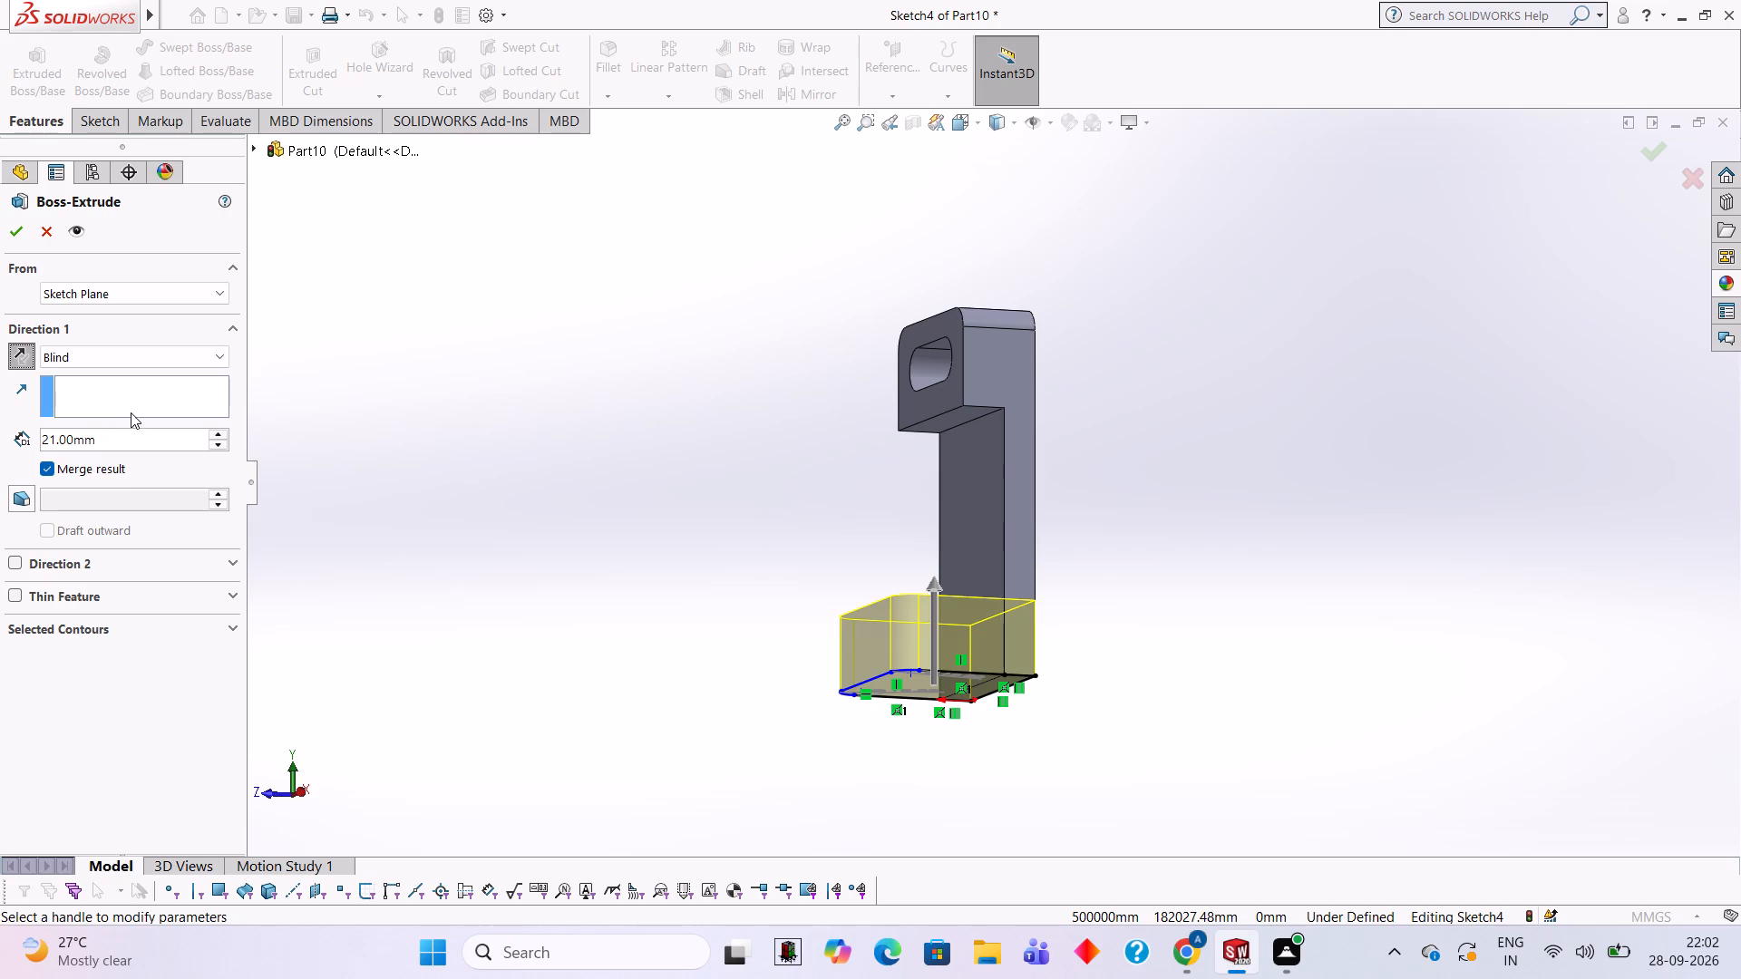
pyautogui.click(148, 439)
pyautogui.press('BackSpace')
pyautogui.press('BackSpace')
pyautogui.press('BackSpace')
pyautogui.press('BackSpace')
pyautogui.press('BackSpace')
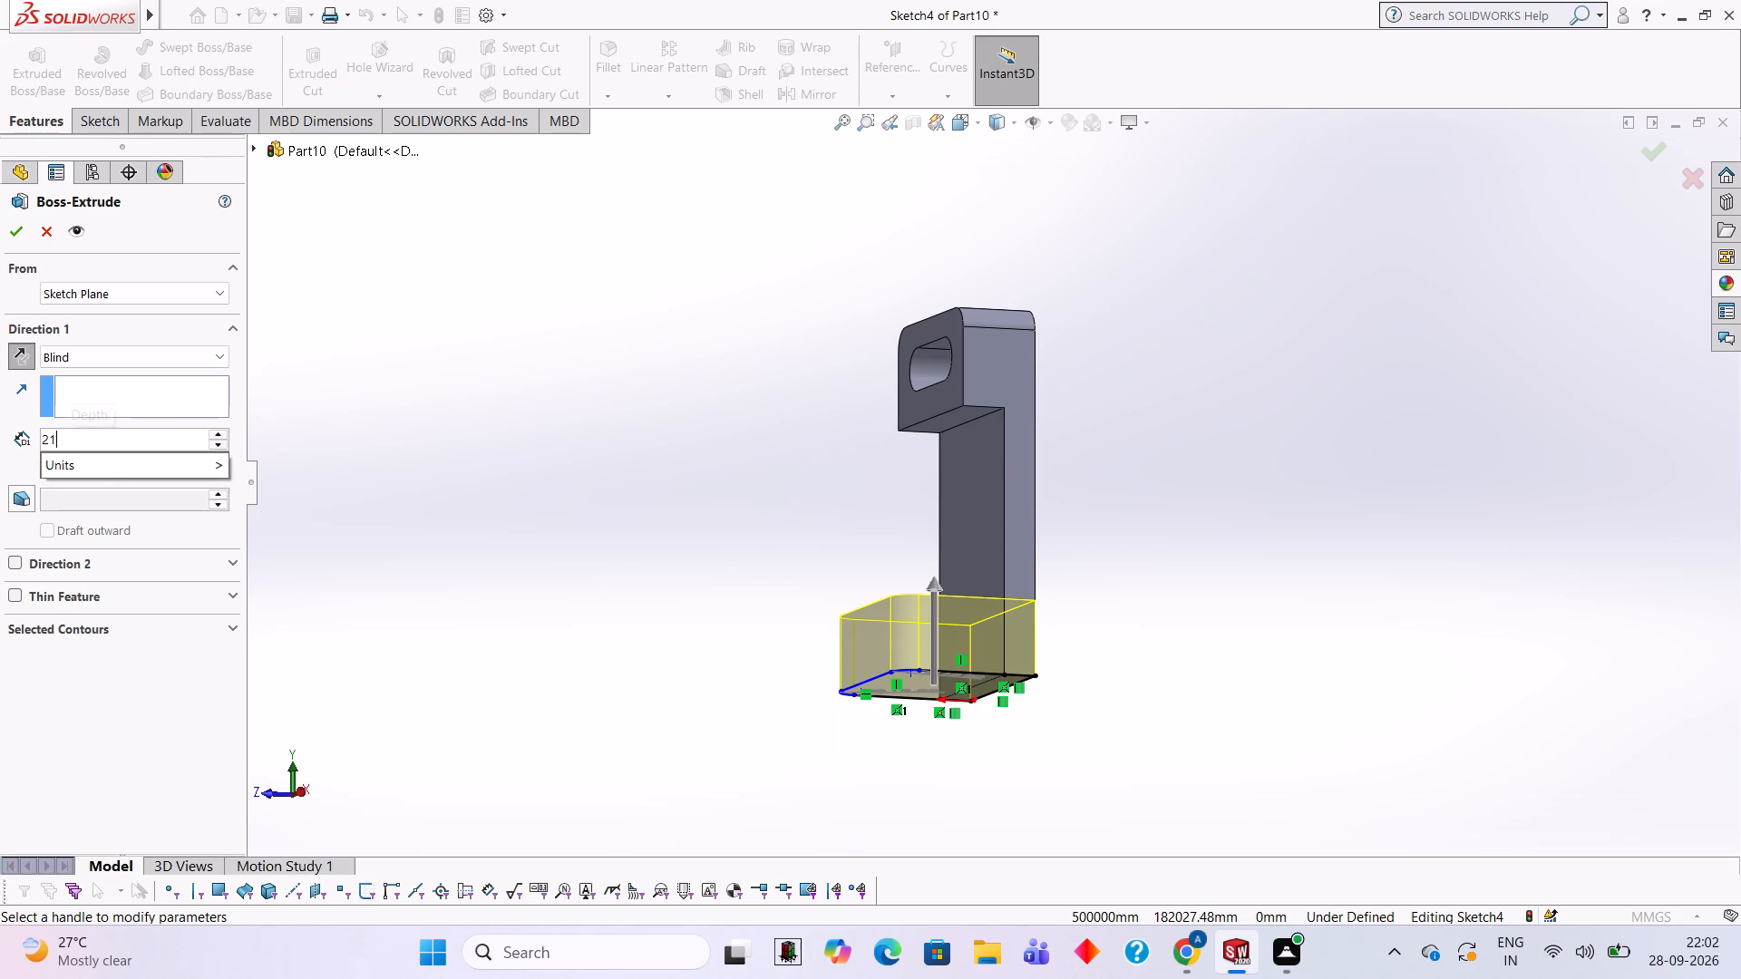
pyautogui.press('BackSpace')
pyautogui.press('BackSpace')
pyautogui.write('12')
pyautogui.press('Return')
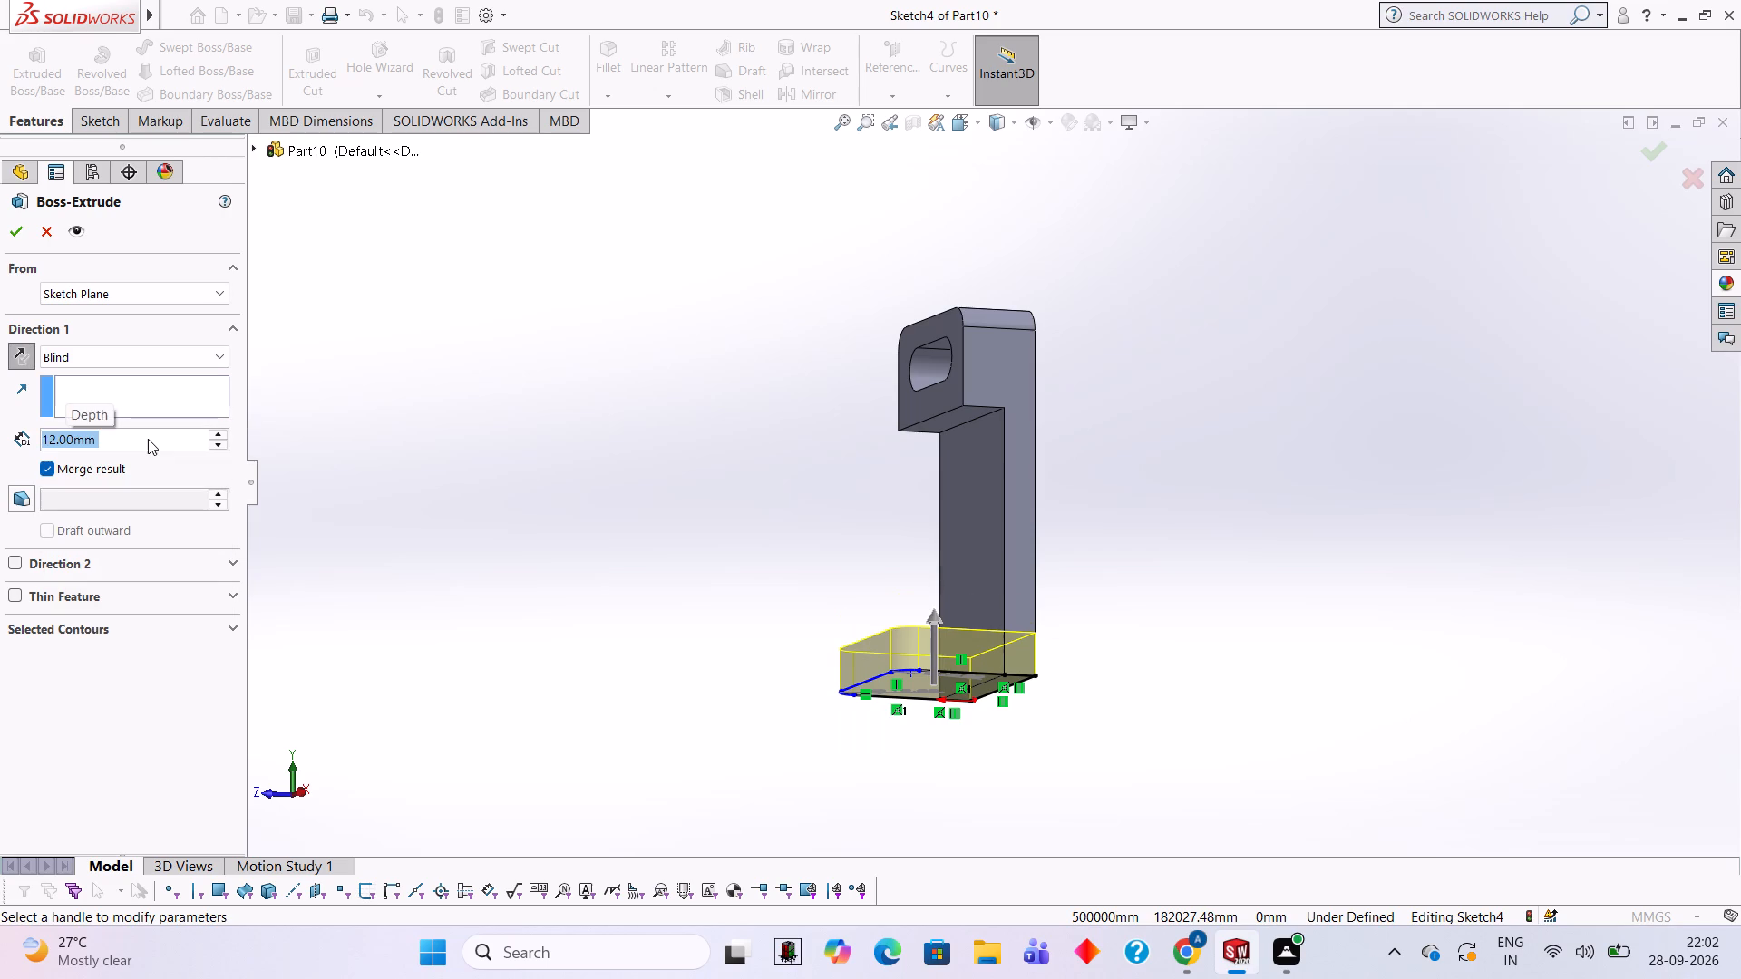
pyautogui.click(8, 241)
pyautogui.click(515, 468)
# On the new foot's inner flat face, sketch an 8 mm diameter circle concentric with each rounded corner.
pyautogui.scroll(1, 515, 468)
pyautogui.moveTo(534, 483); pyautogui.dragTo(601, 630, button='middle')
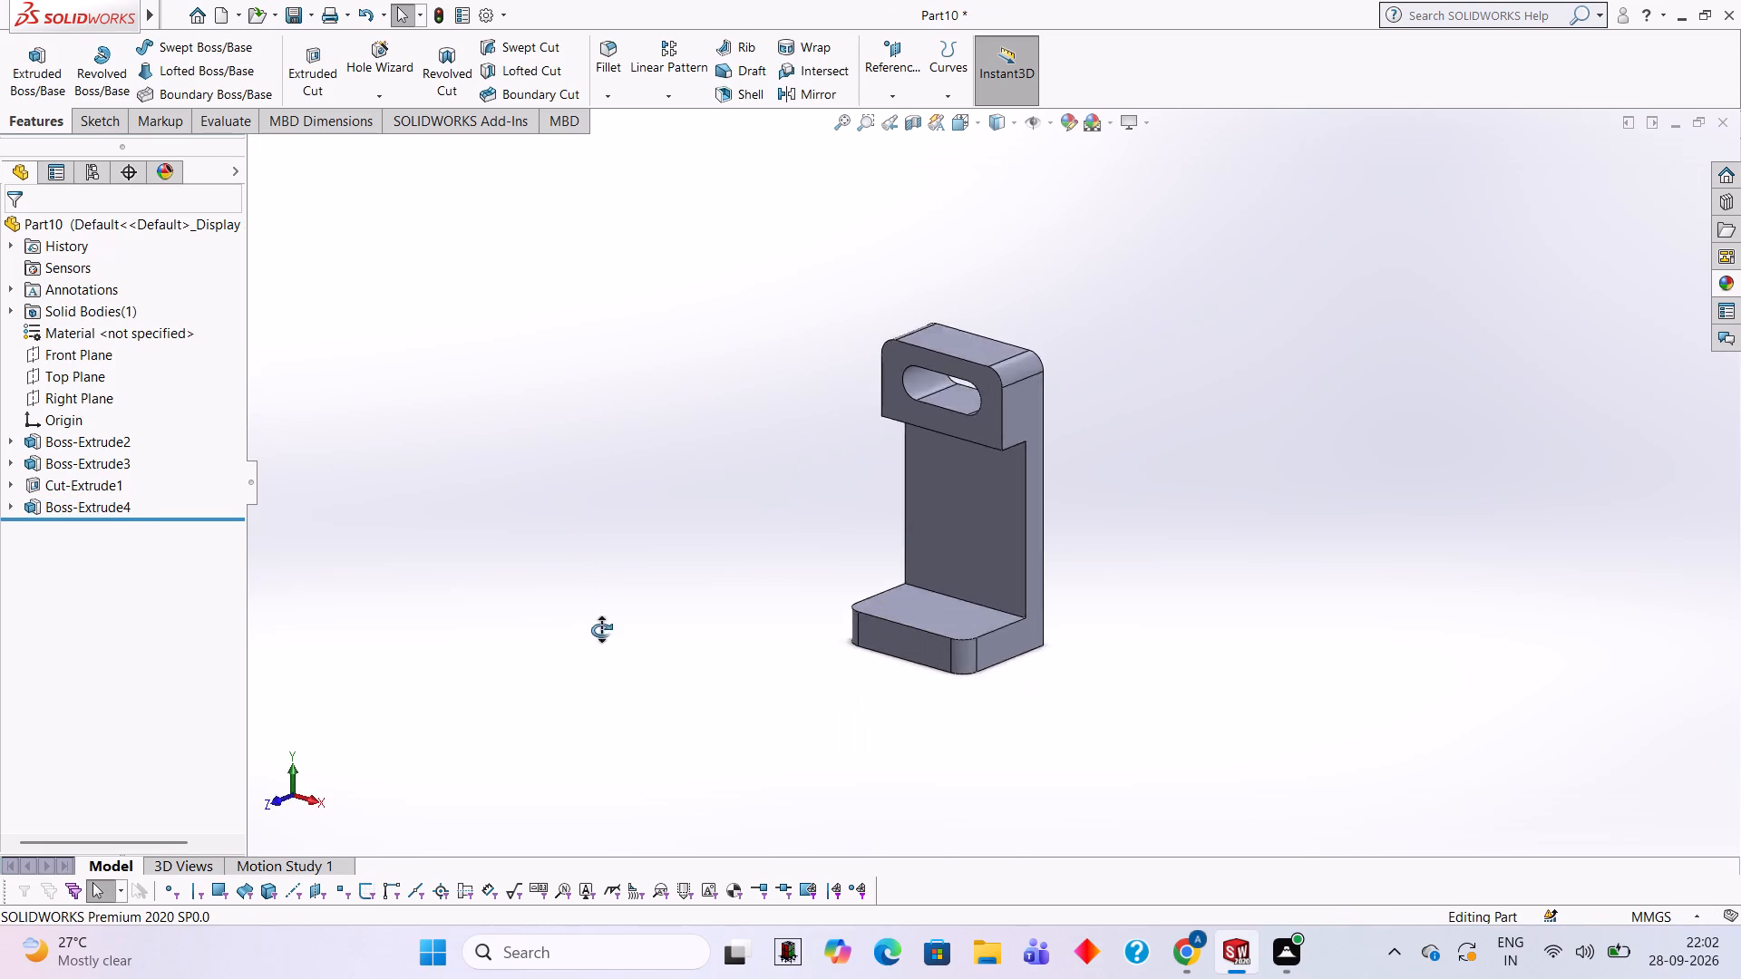
pyautogui.moveTo(601, 630); pyautogui.dragTo(627, 684, button='middle')
pyautogui.scroll(1, 642, 627)
pyautogui.moveTo(675, 642); pyautogui.dragTo(832, 511, button='middle')
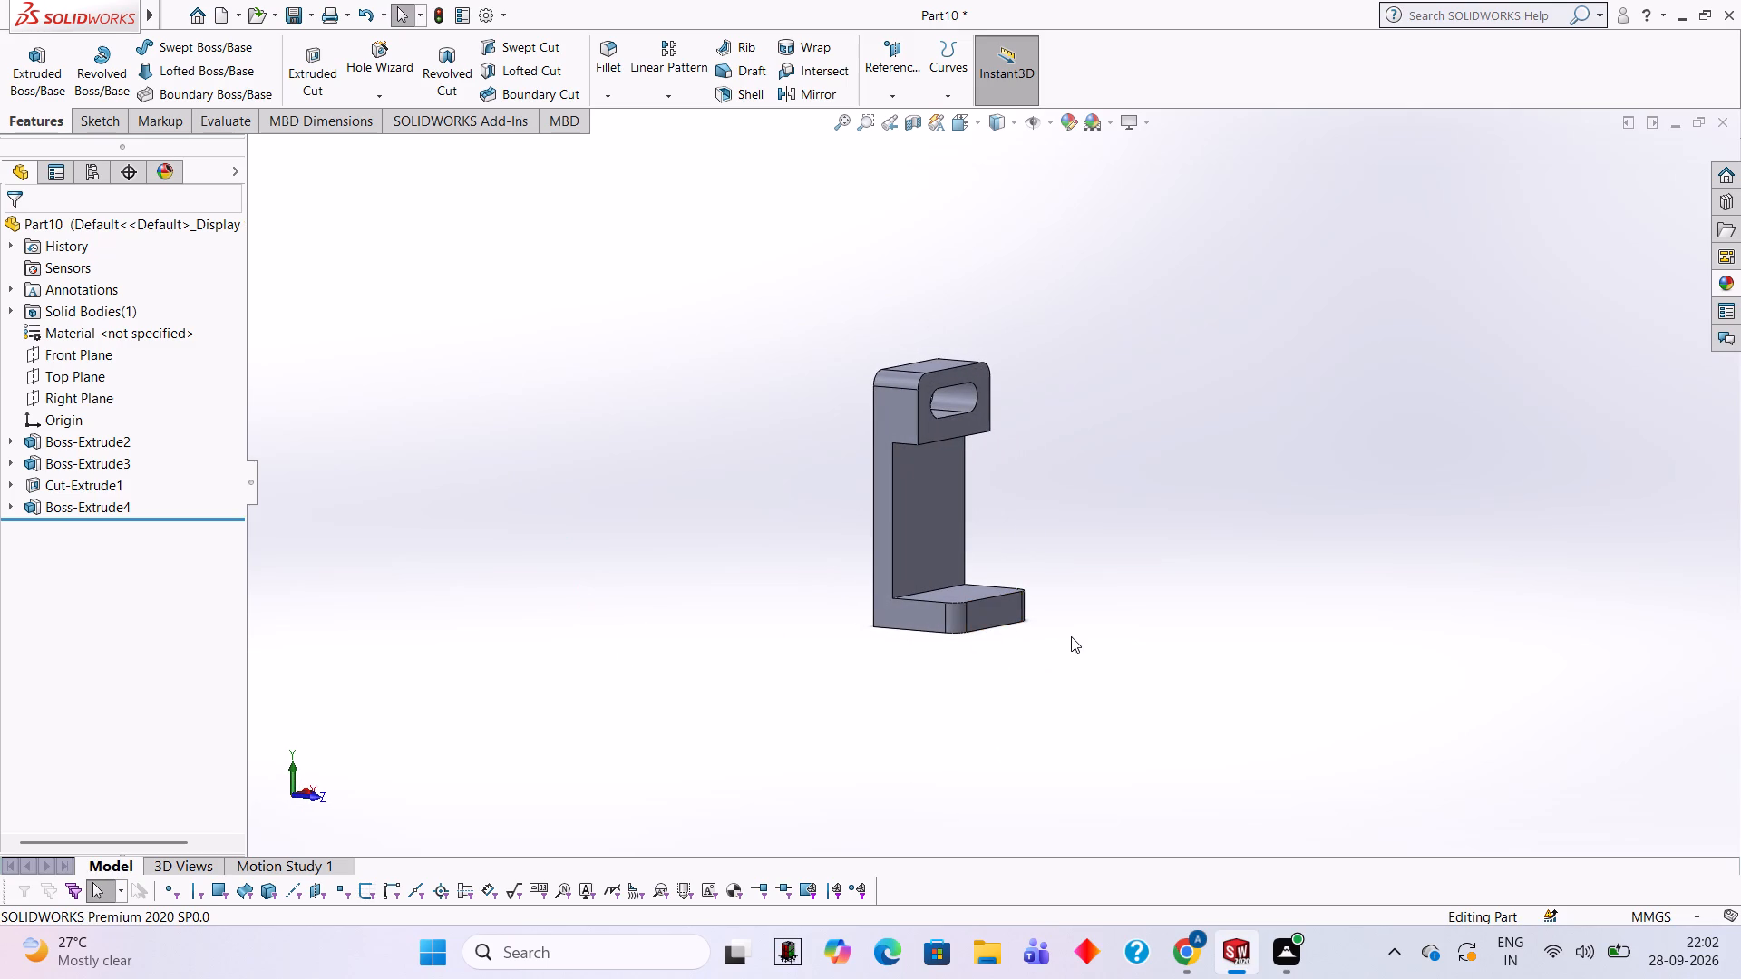
pyautogui.scroll(1, 1233, 424)
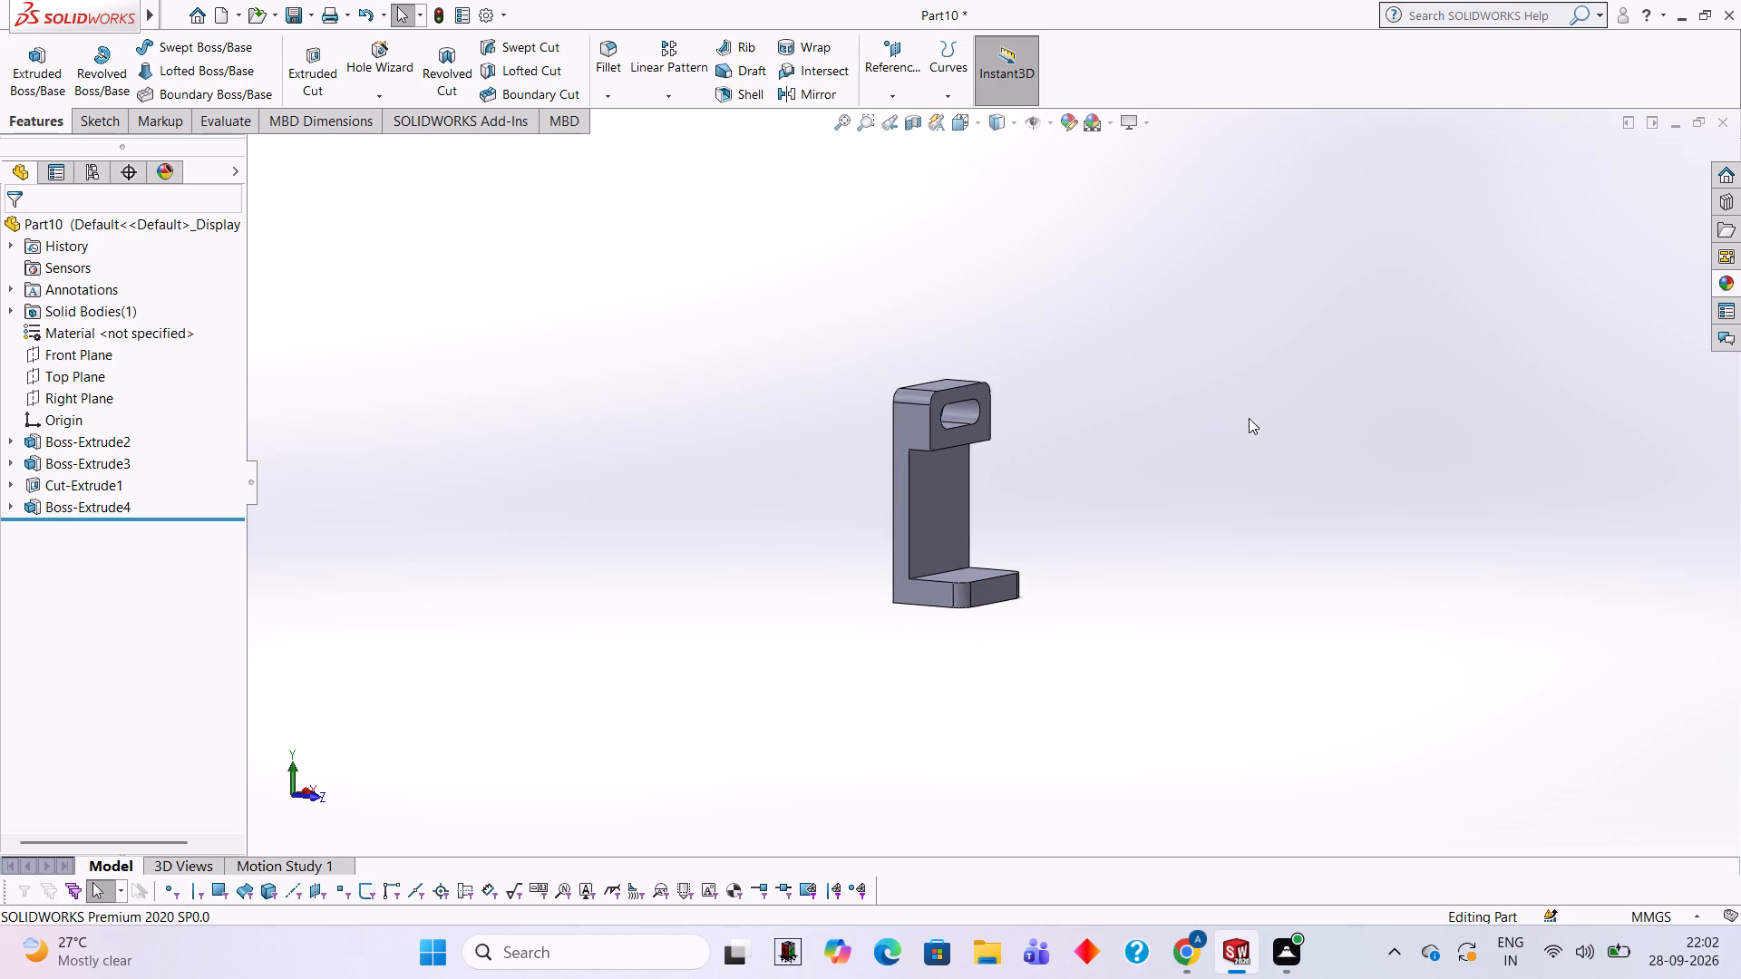
pyautogui.moveTo(1249, 400); pyautogui.dragTo(1154, 626, button='middle')
pyautogui.scroll(-3, 910, 512)
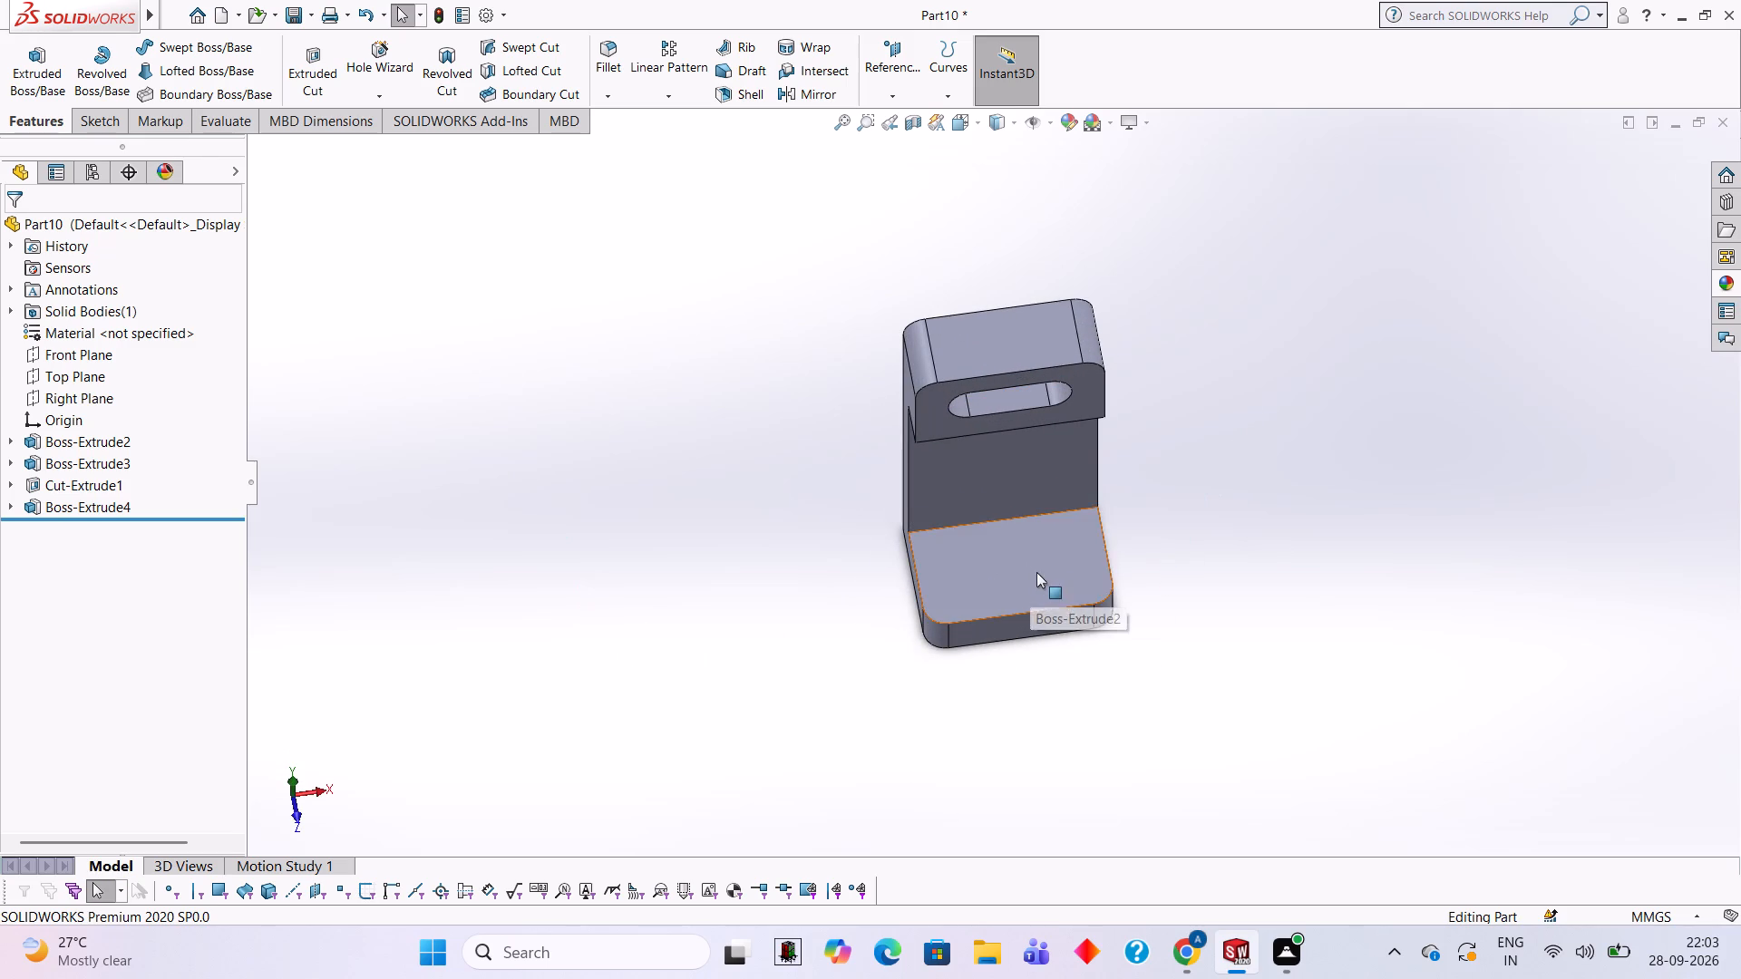
pyautogui.click(1032, 570)
pyautogui.click(1117, 511)
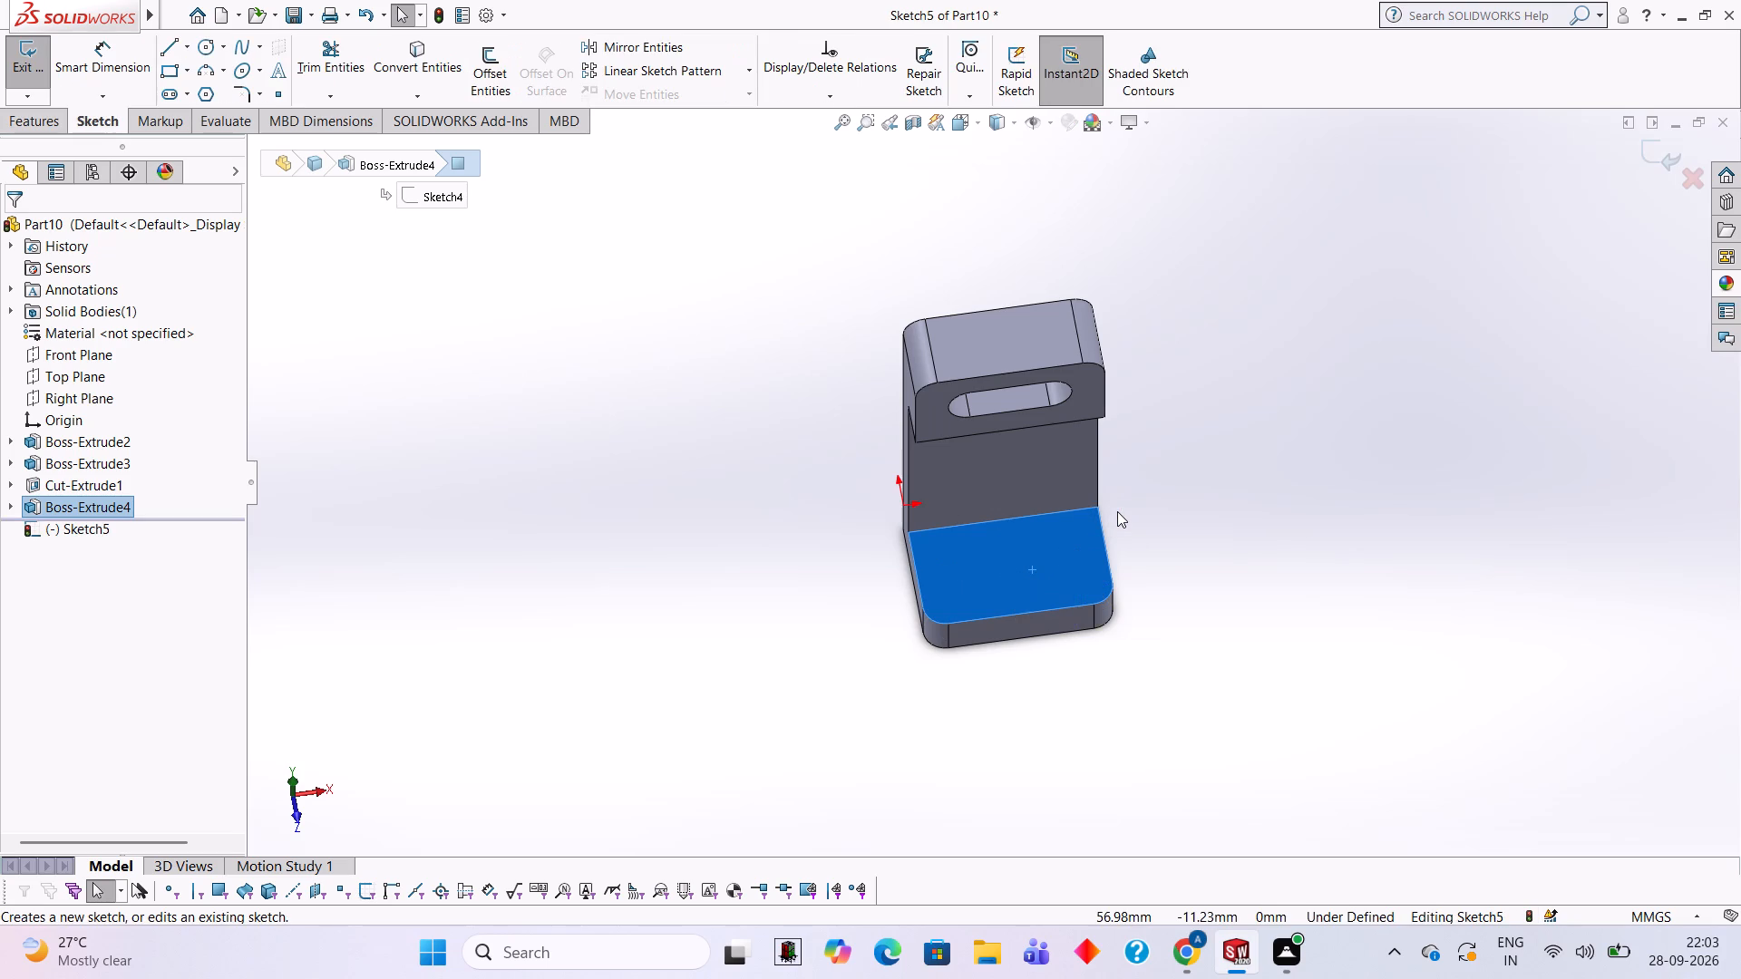
pyautogui.hotkey('ctrl', '8')
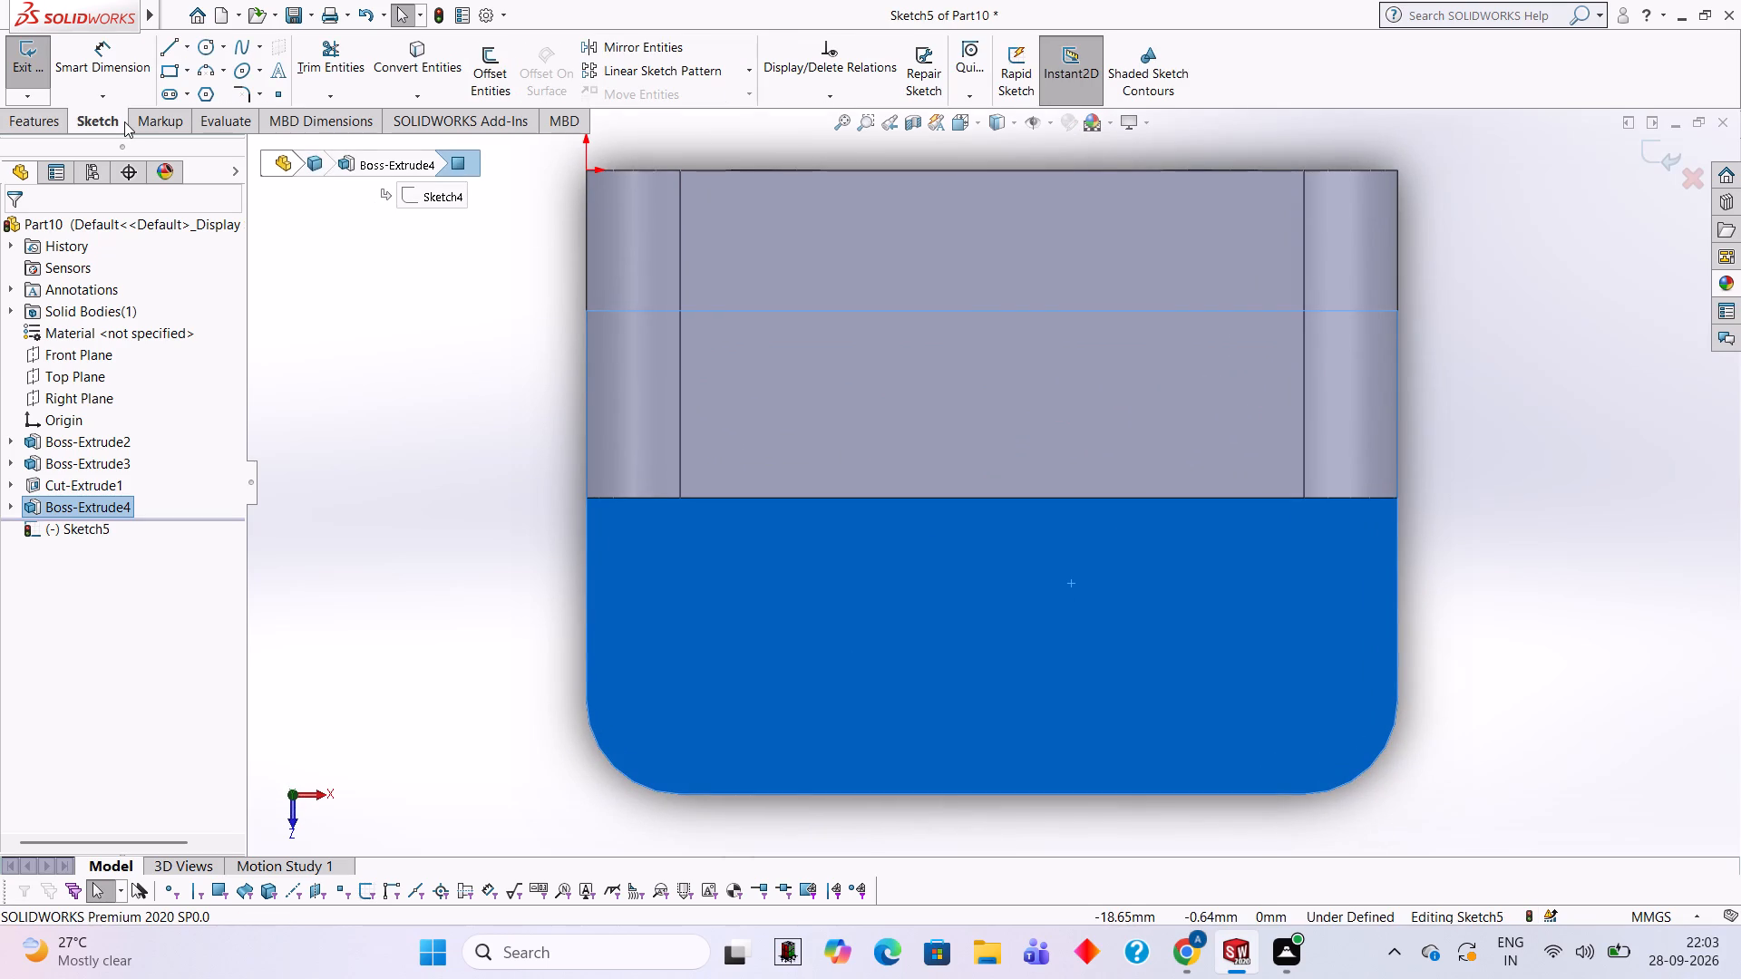
pyautogui.click(199, 56)
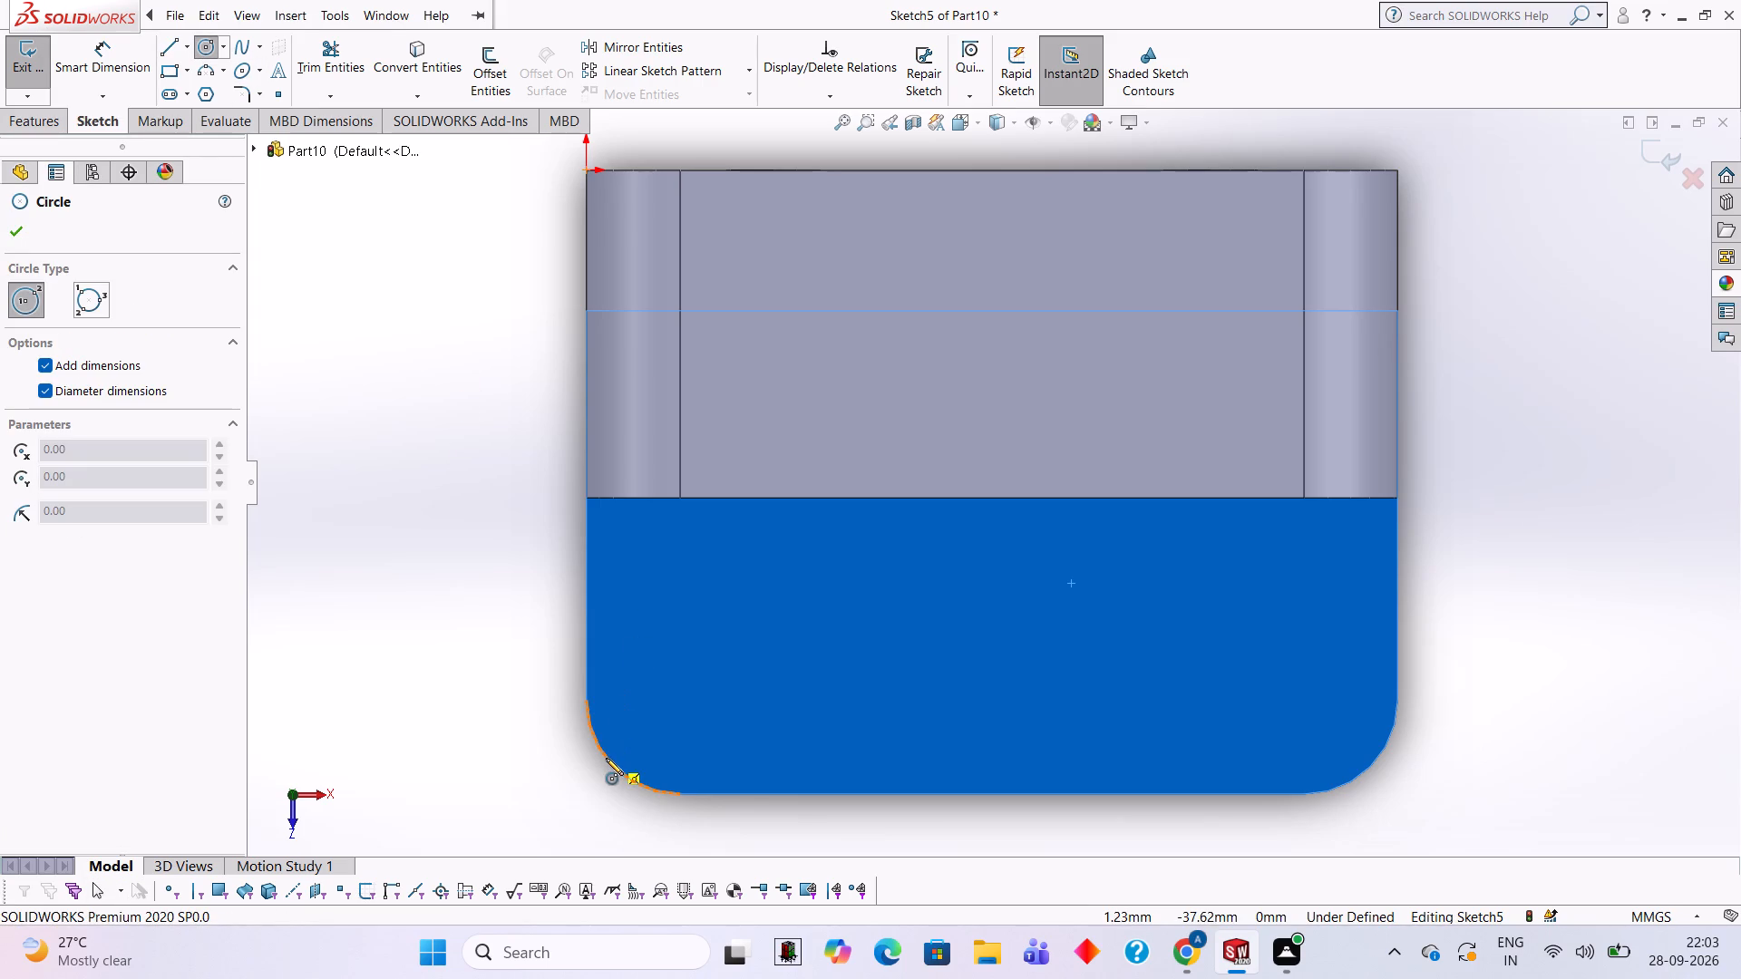
pyautogui.click(680, 702)
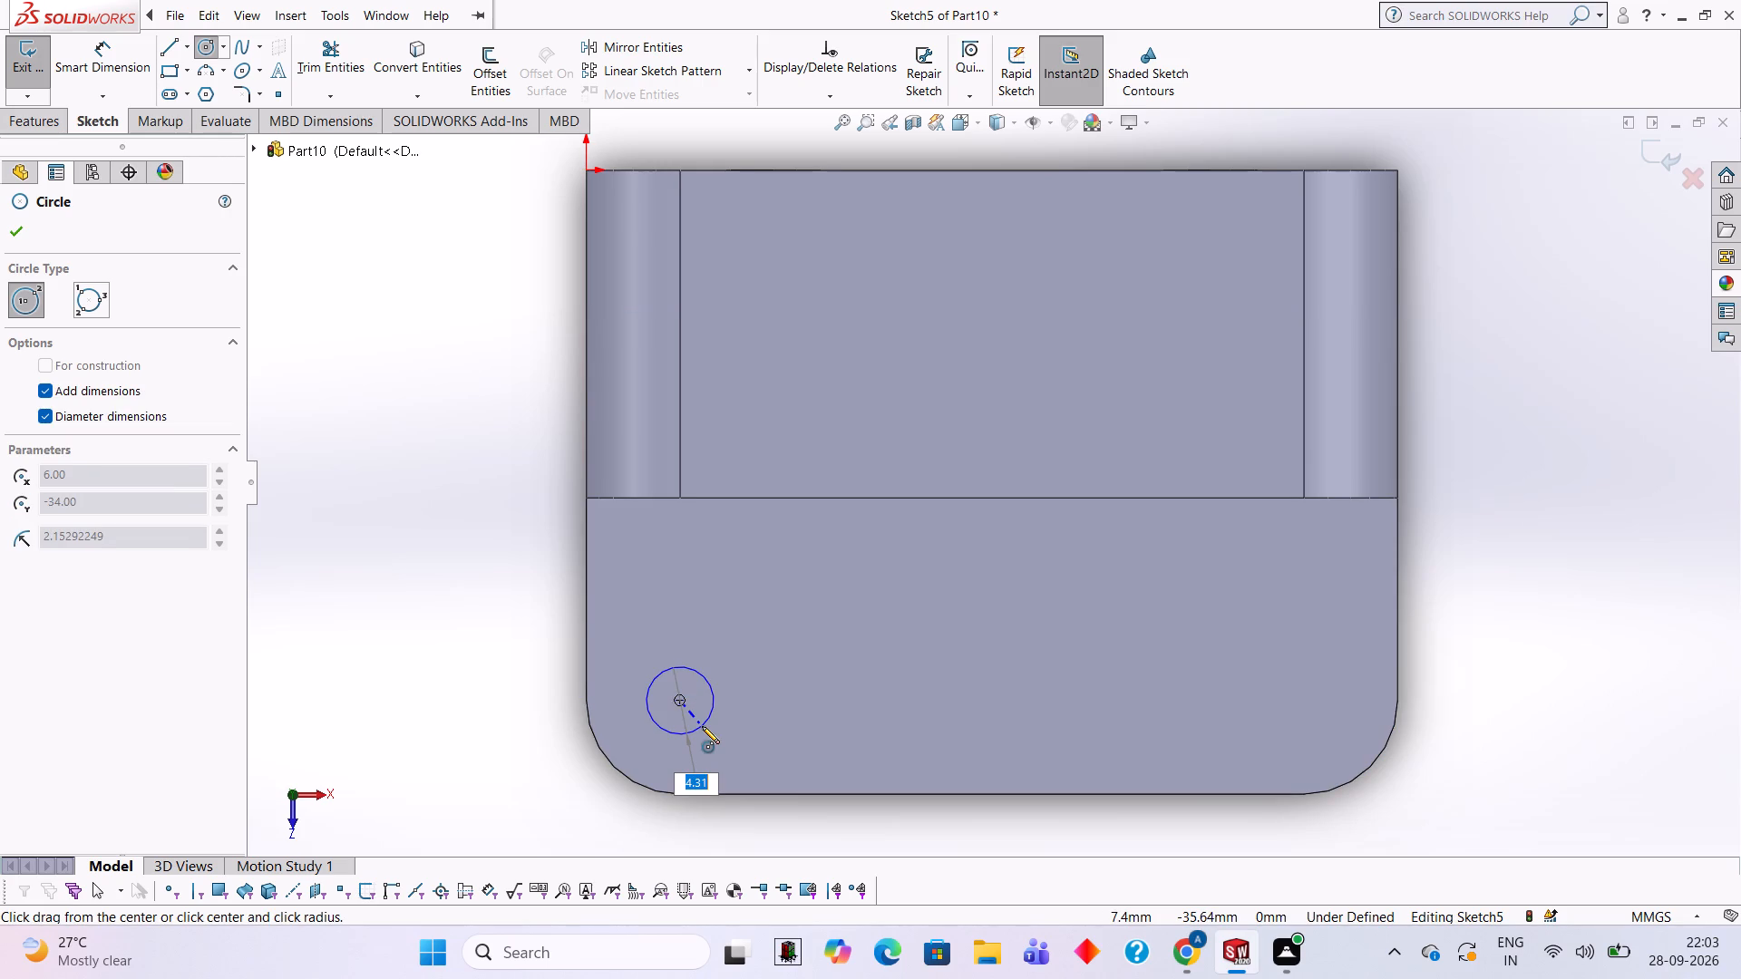
pyautogui.press('8')
pyautogui.press('Return')
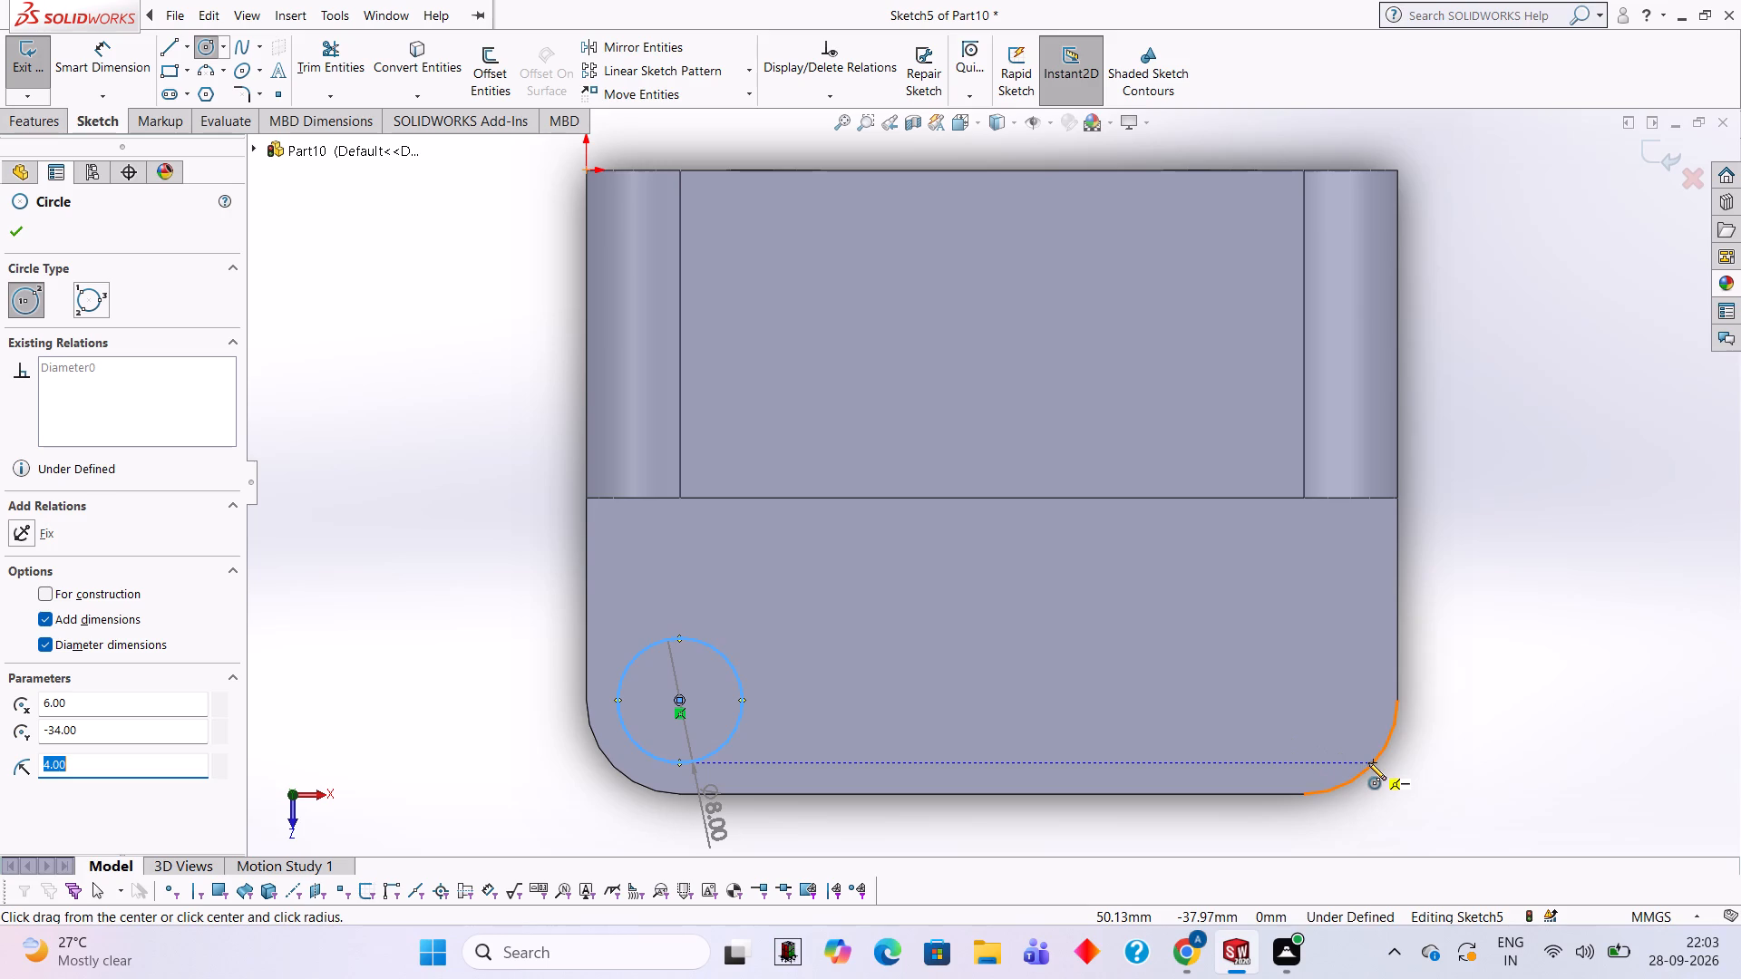
pyautogui.click(1301, 695)
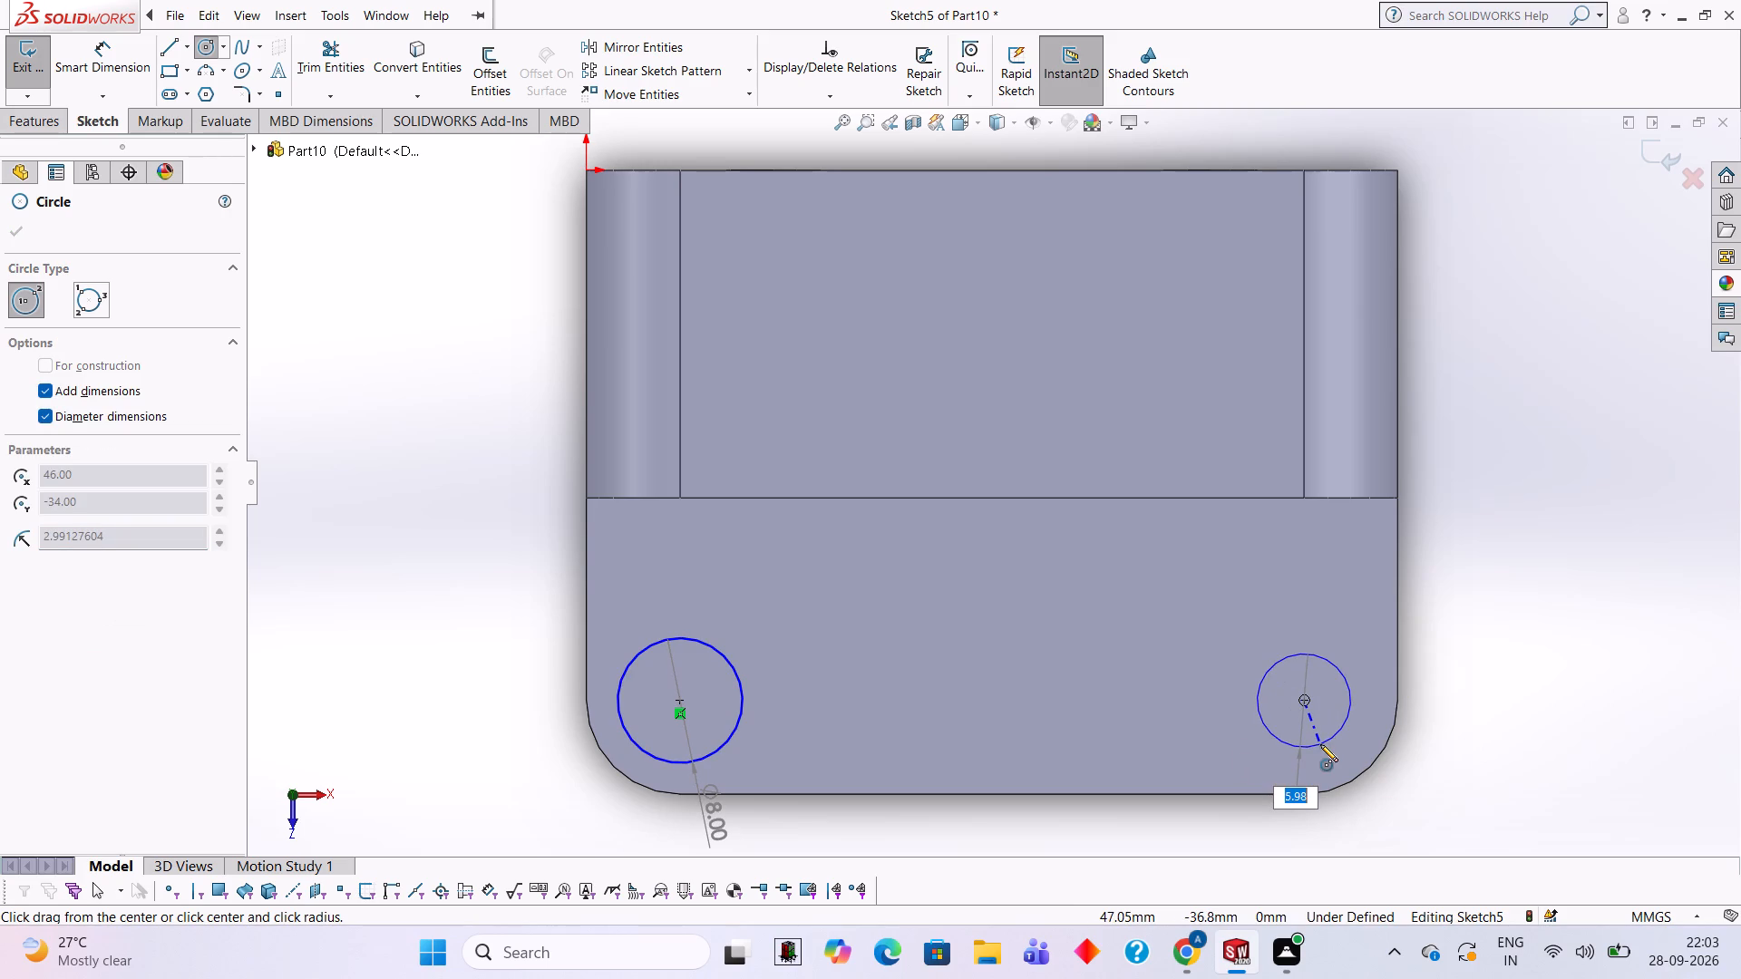
pyautogui.press('8')
pyautogui.press('Return')
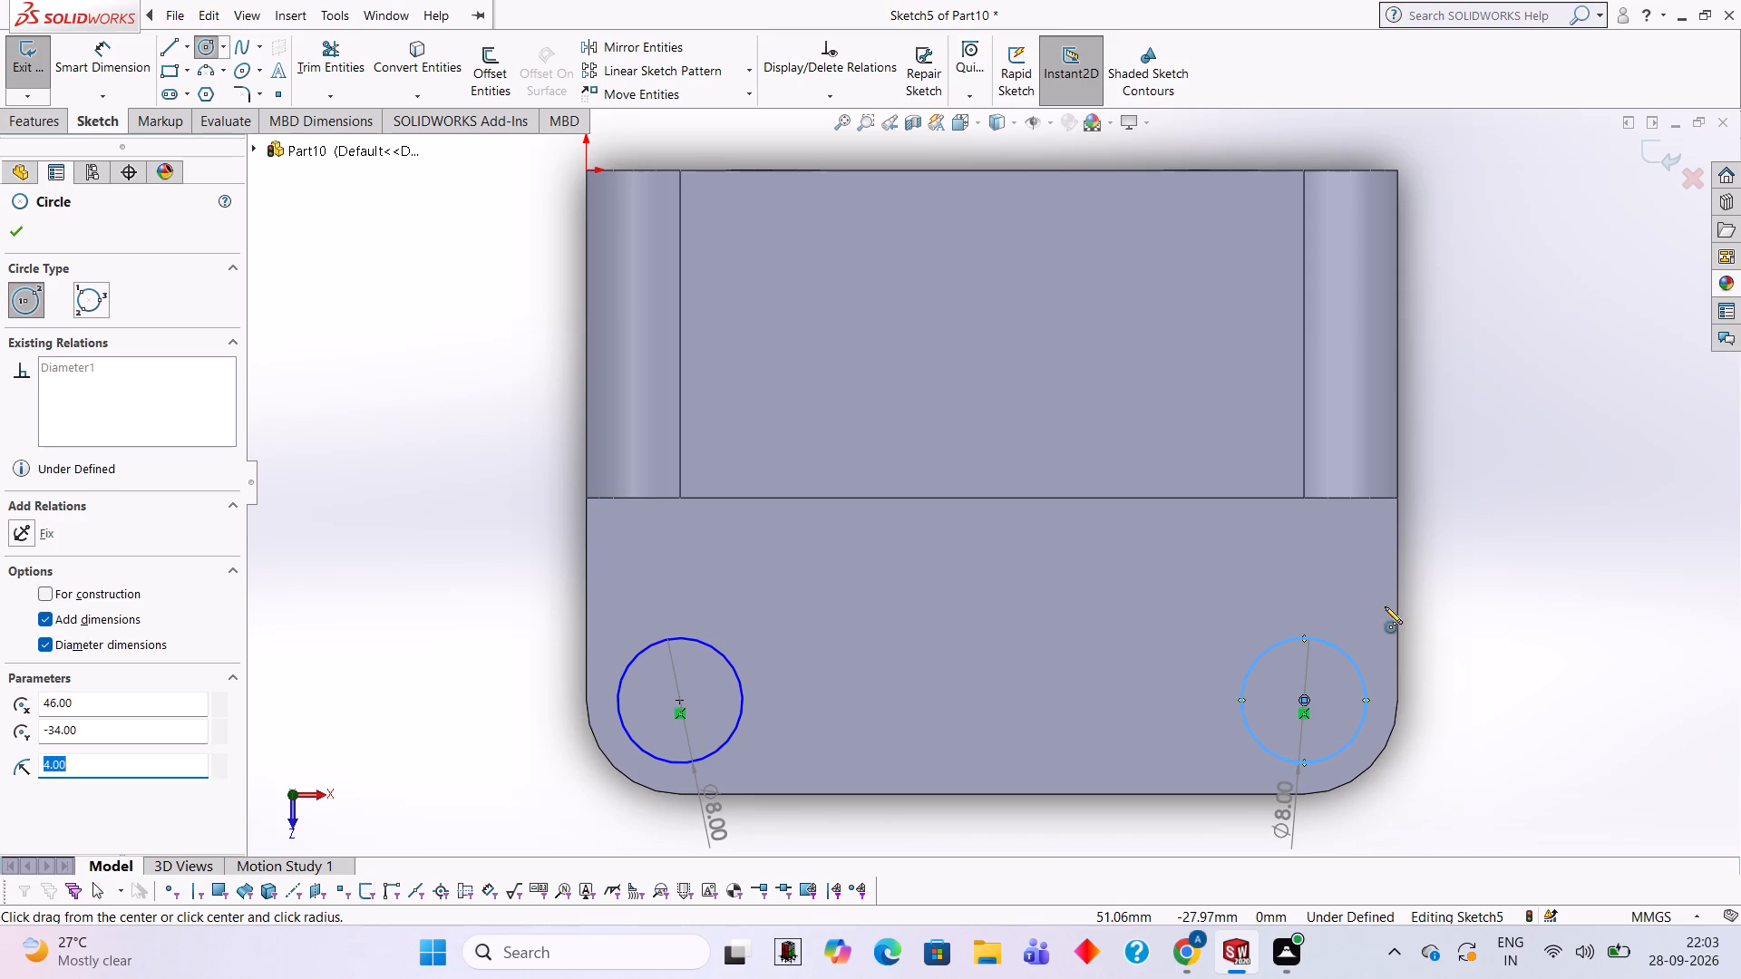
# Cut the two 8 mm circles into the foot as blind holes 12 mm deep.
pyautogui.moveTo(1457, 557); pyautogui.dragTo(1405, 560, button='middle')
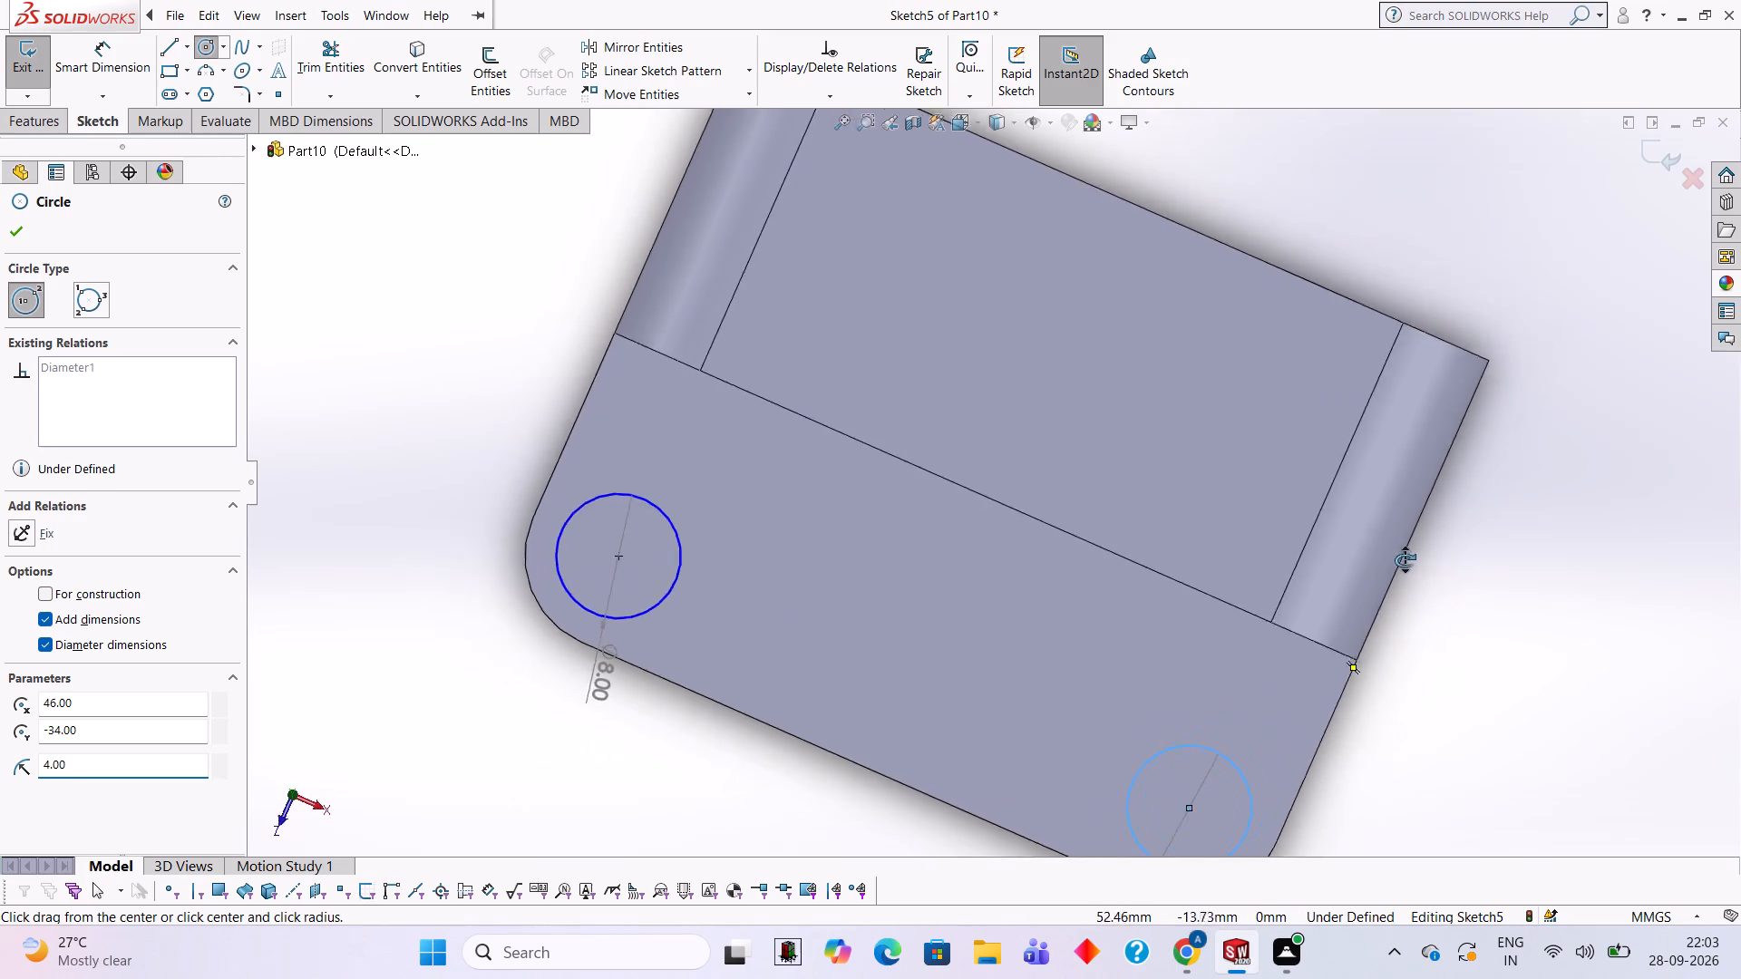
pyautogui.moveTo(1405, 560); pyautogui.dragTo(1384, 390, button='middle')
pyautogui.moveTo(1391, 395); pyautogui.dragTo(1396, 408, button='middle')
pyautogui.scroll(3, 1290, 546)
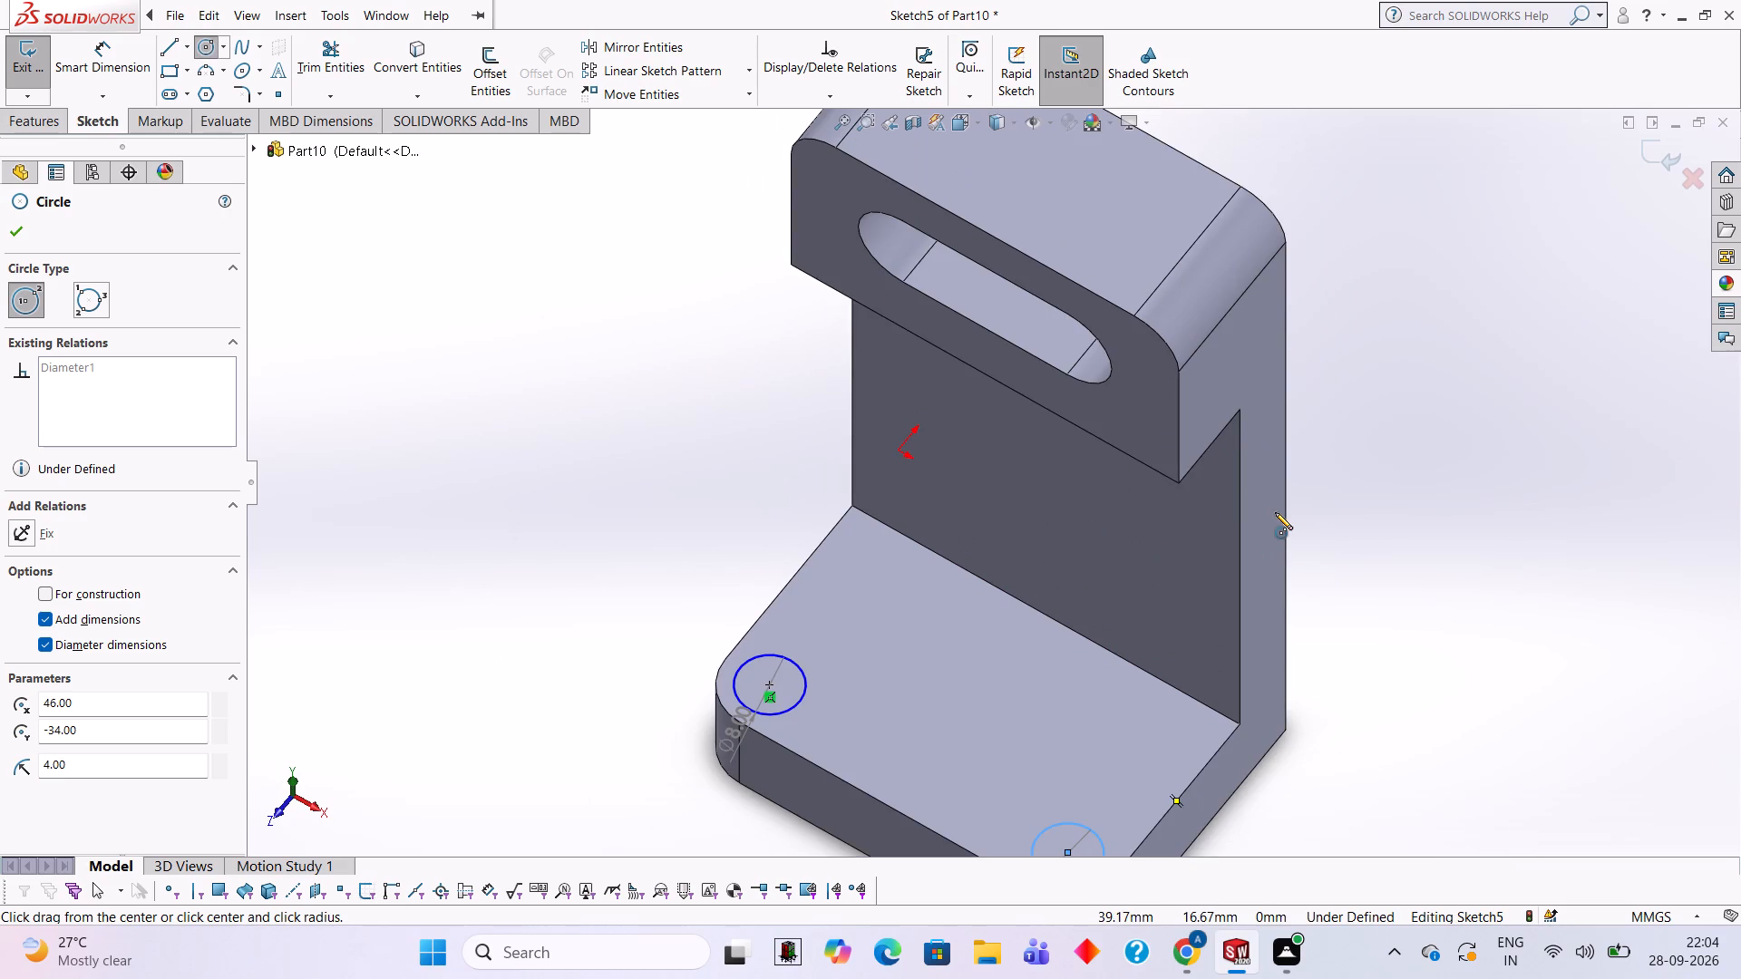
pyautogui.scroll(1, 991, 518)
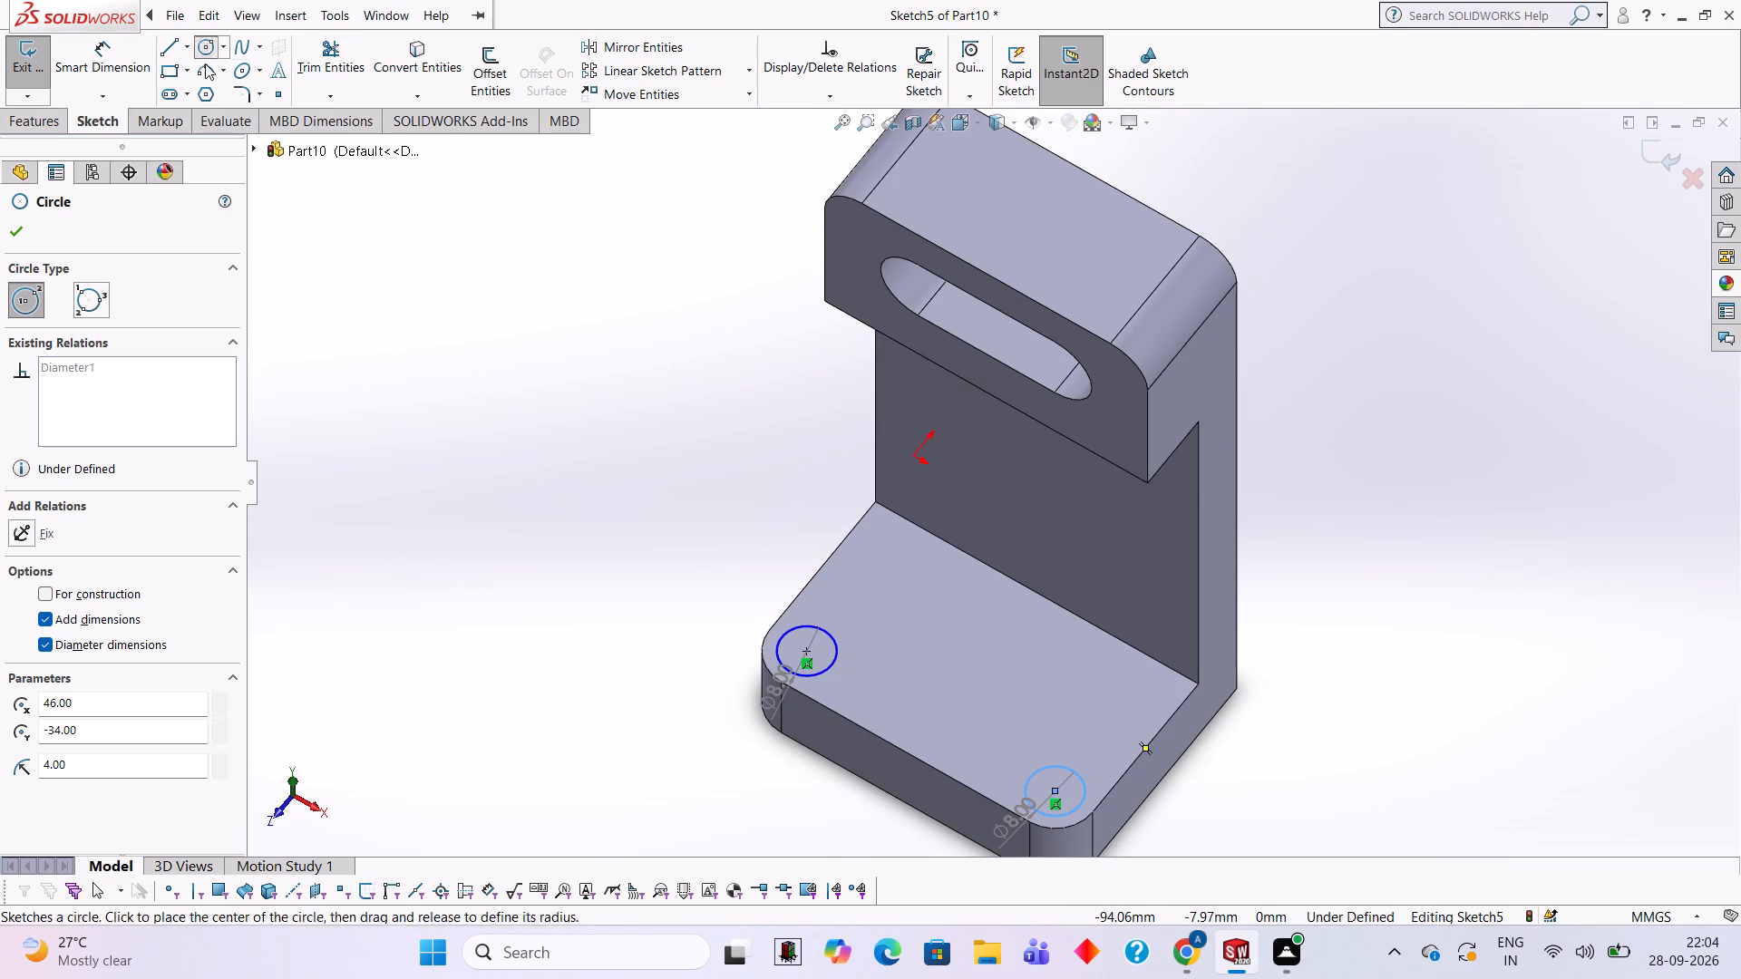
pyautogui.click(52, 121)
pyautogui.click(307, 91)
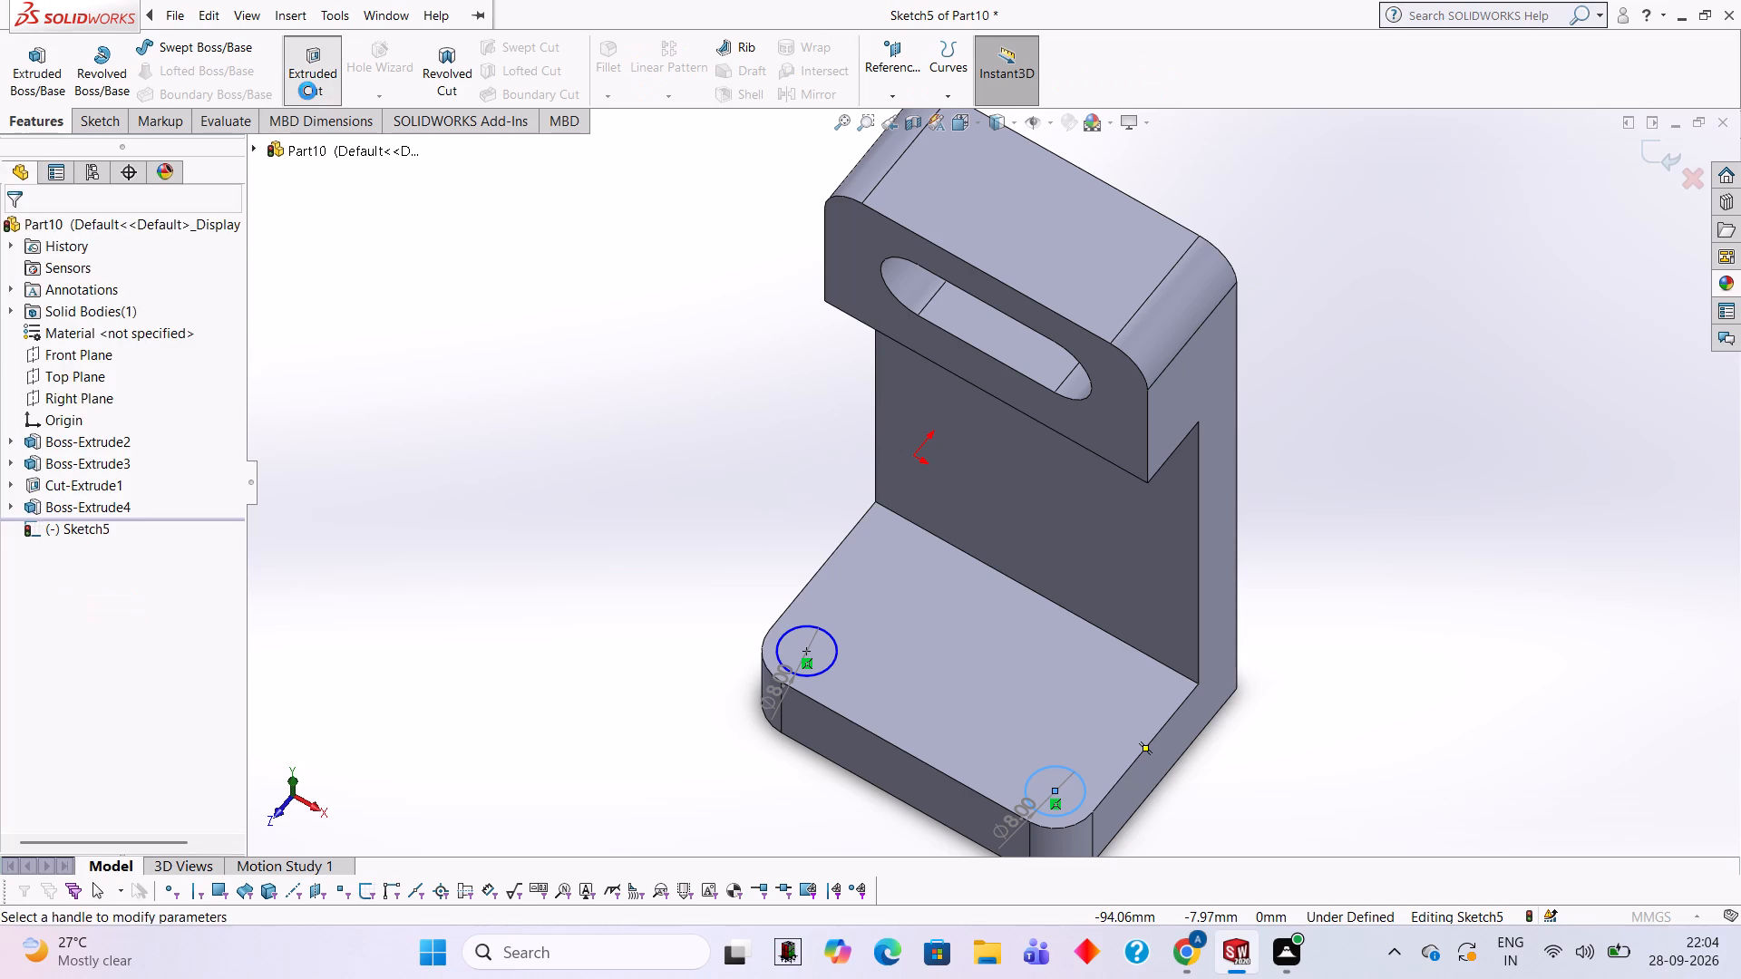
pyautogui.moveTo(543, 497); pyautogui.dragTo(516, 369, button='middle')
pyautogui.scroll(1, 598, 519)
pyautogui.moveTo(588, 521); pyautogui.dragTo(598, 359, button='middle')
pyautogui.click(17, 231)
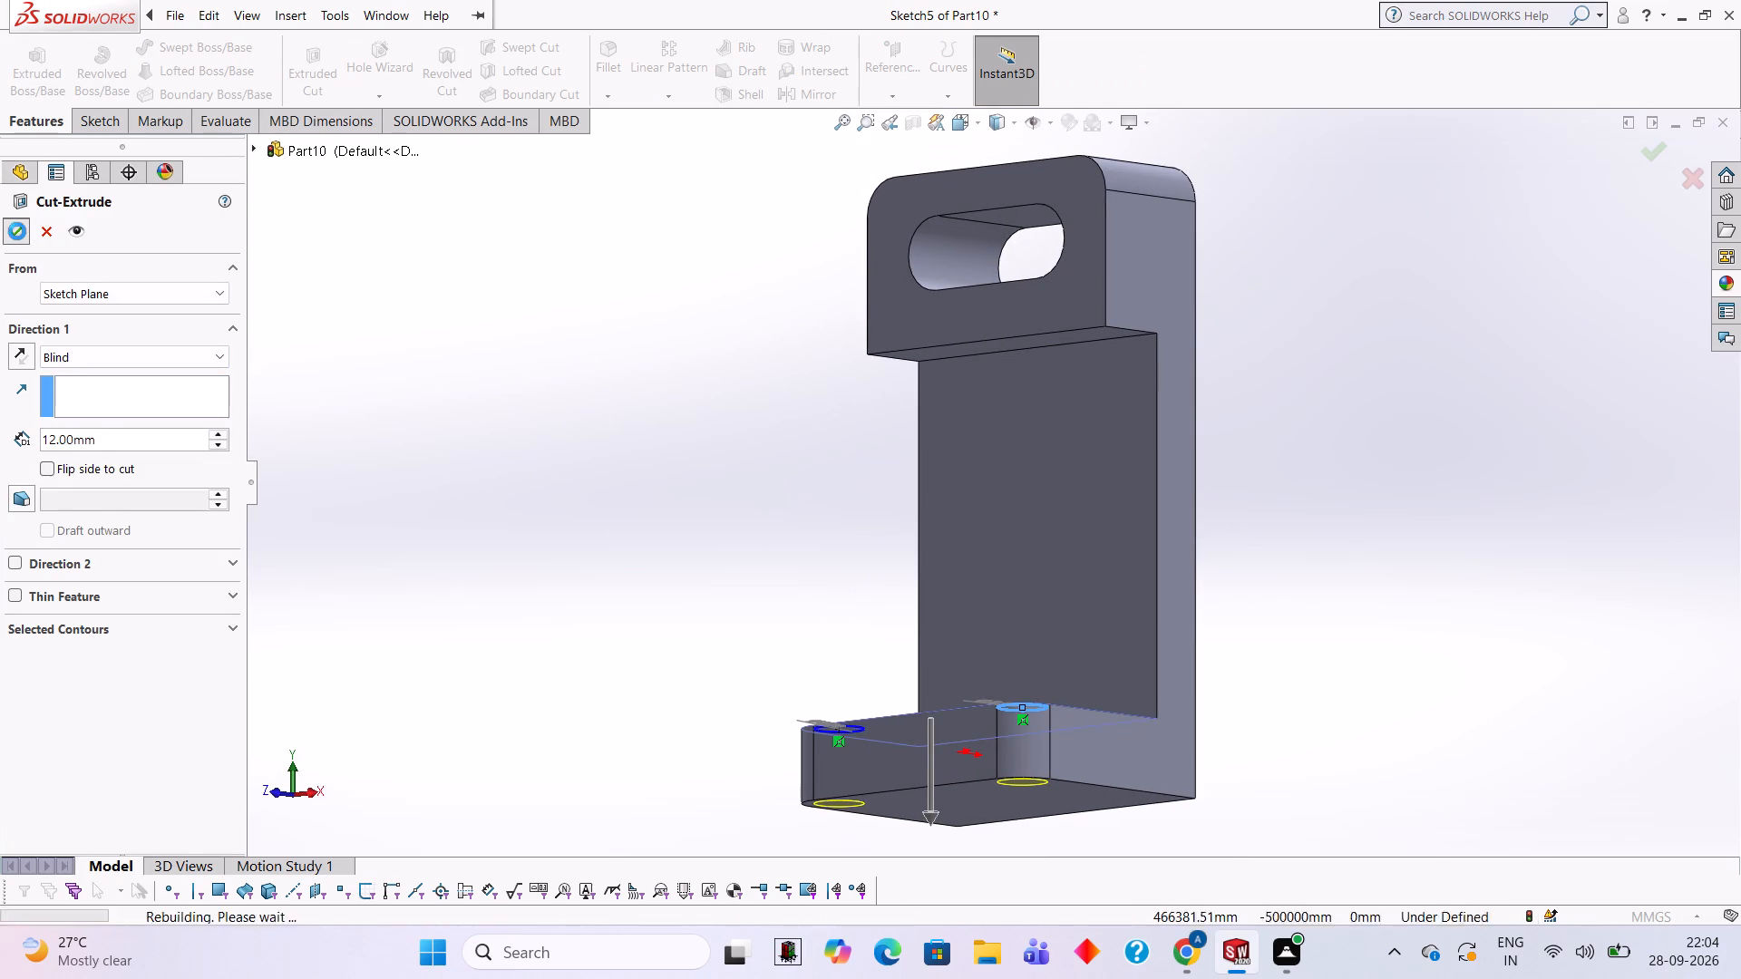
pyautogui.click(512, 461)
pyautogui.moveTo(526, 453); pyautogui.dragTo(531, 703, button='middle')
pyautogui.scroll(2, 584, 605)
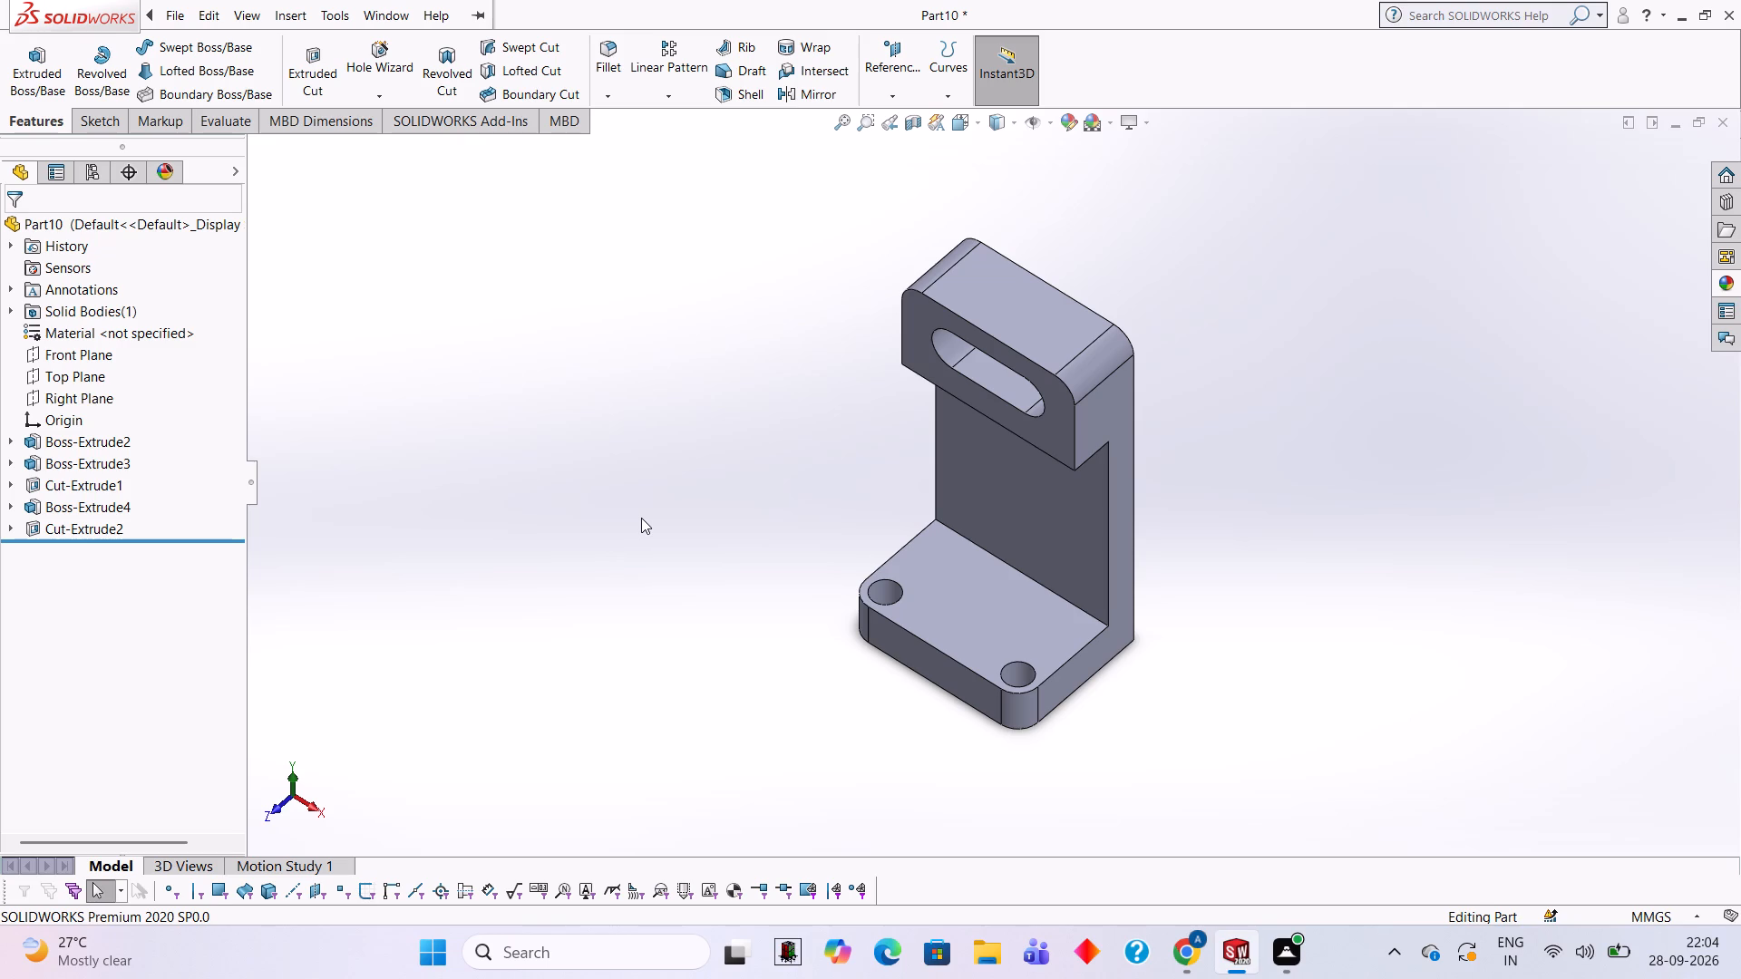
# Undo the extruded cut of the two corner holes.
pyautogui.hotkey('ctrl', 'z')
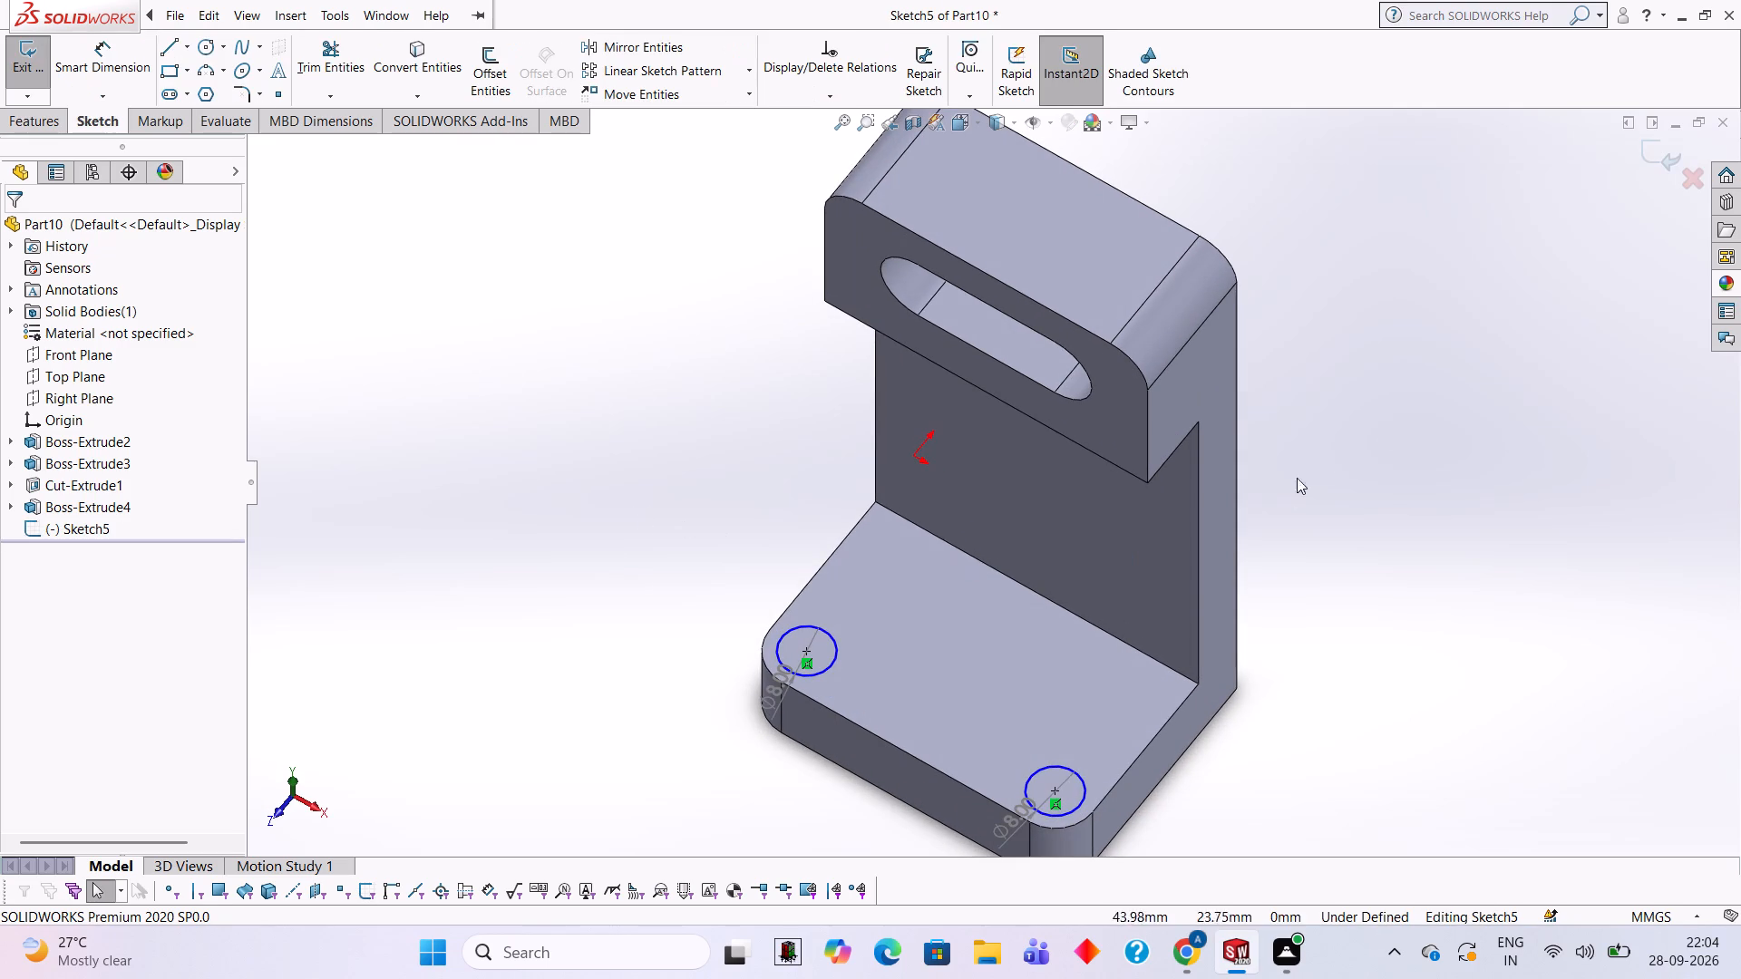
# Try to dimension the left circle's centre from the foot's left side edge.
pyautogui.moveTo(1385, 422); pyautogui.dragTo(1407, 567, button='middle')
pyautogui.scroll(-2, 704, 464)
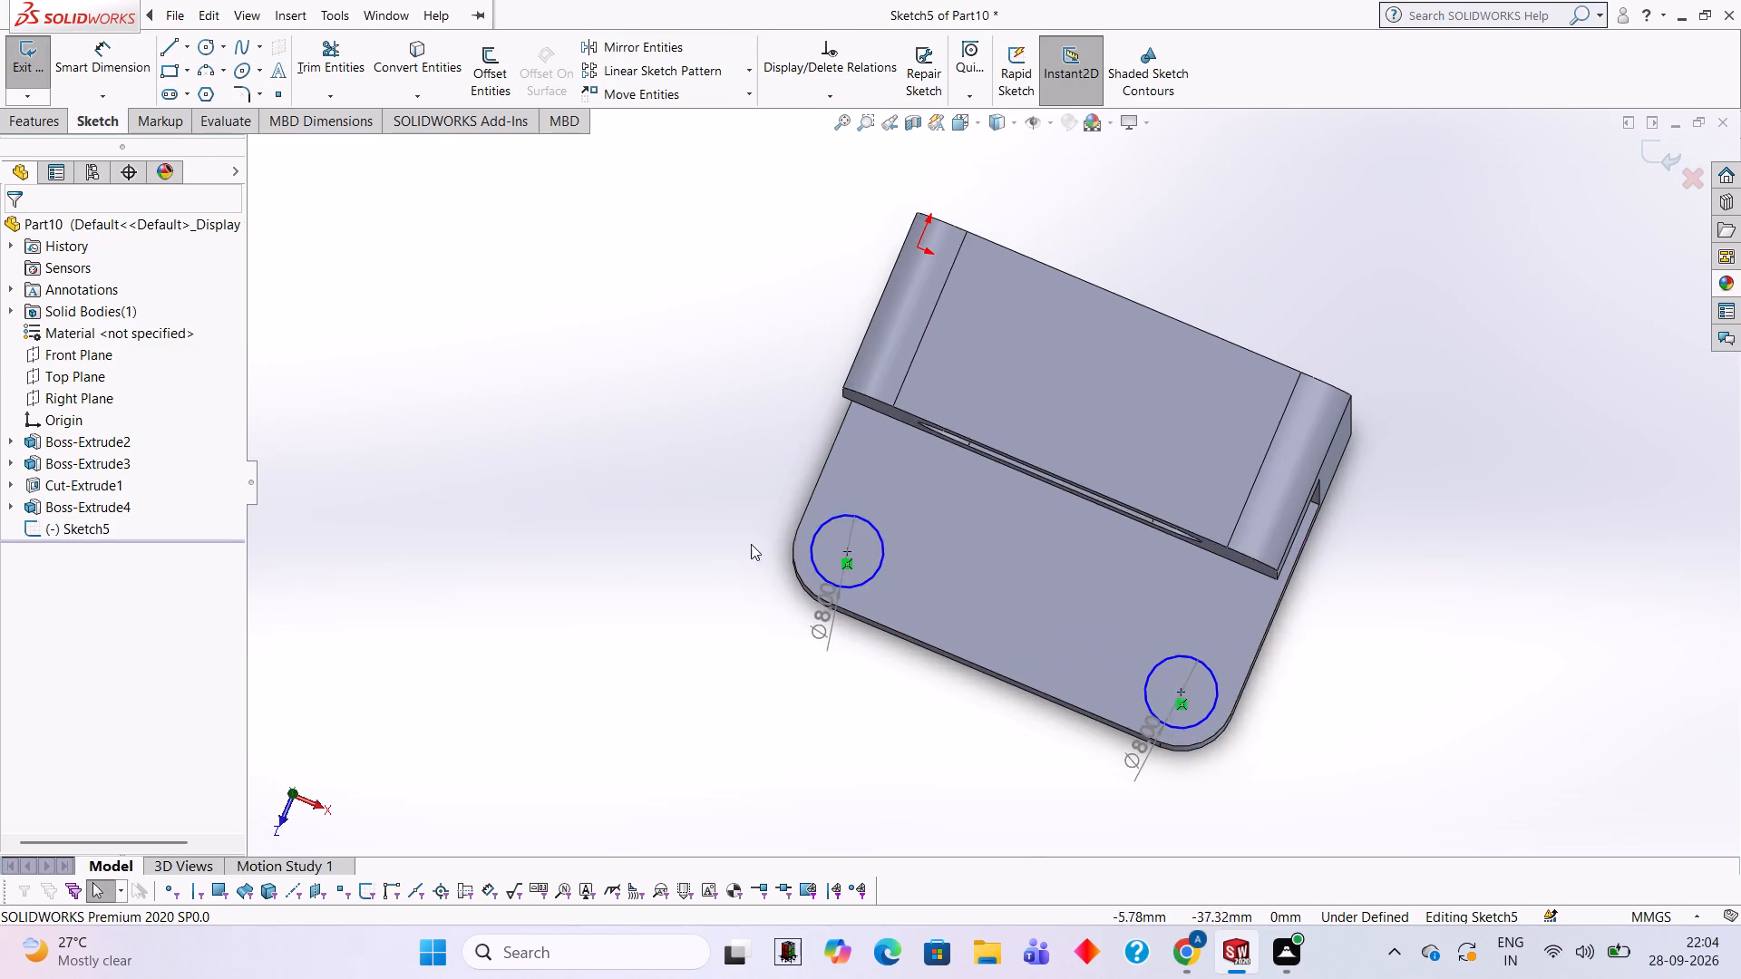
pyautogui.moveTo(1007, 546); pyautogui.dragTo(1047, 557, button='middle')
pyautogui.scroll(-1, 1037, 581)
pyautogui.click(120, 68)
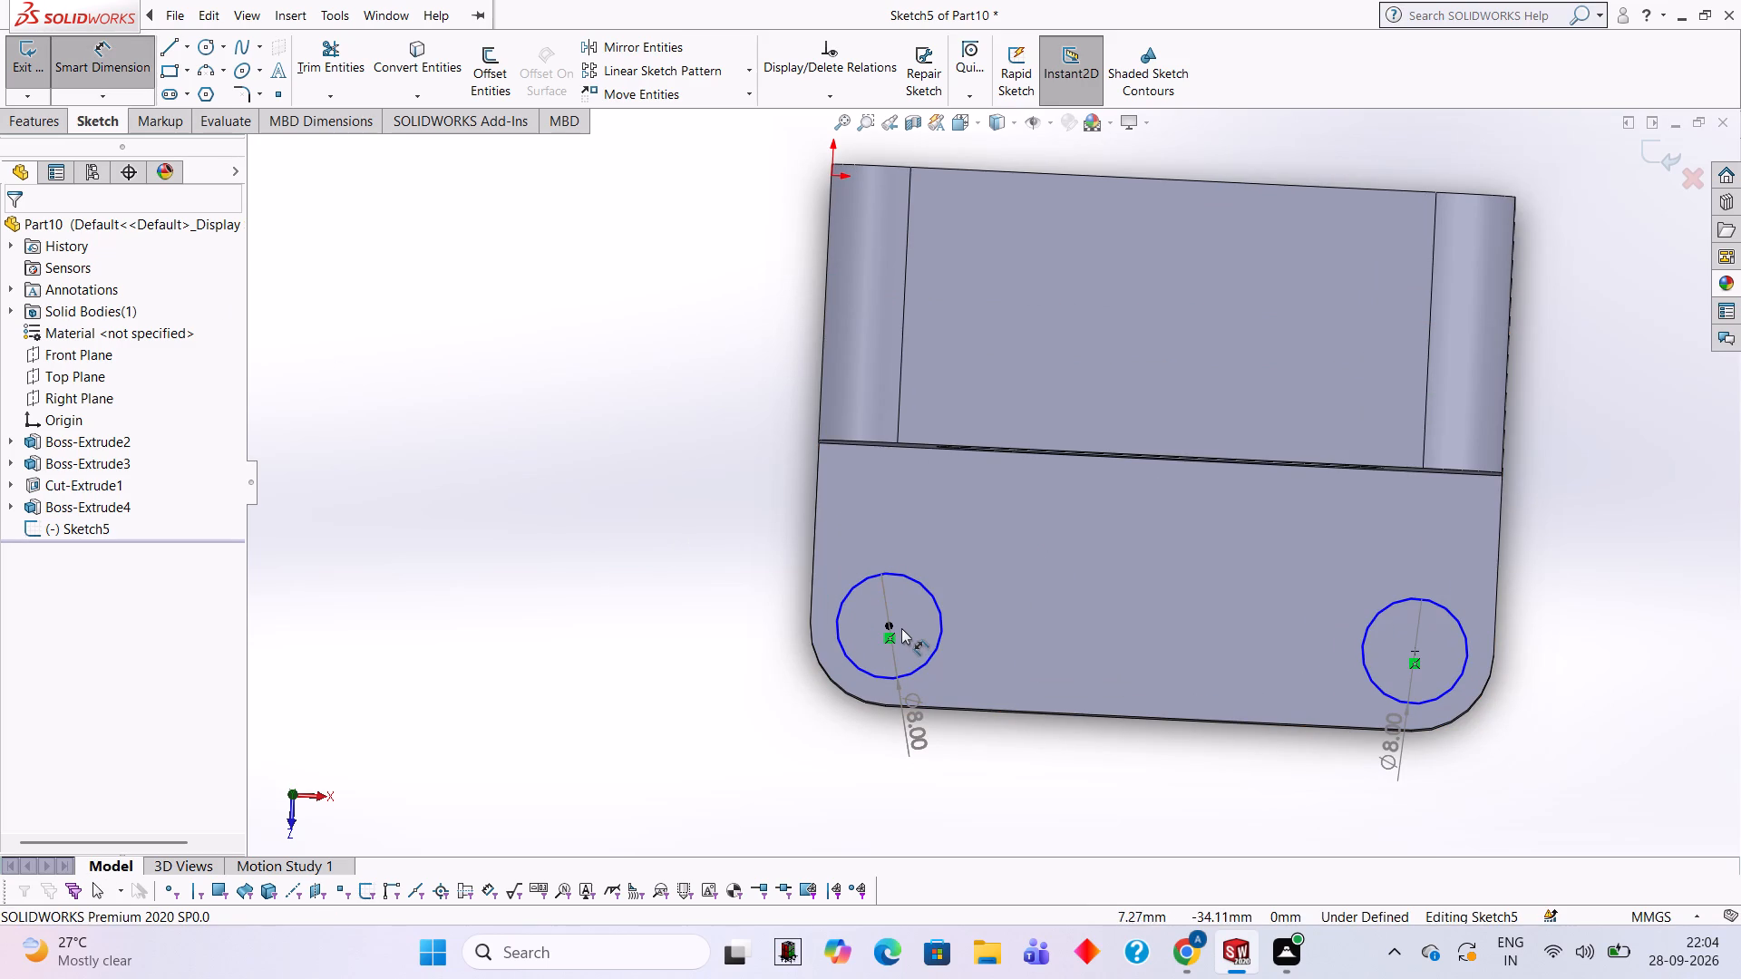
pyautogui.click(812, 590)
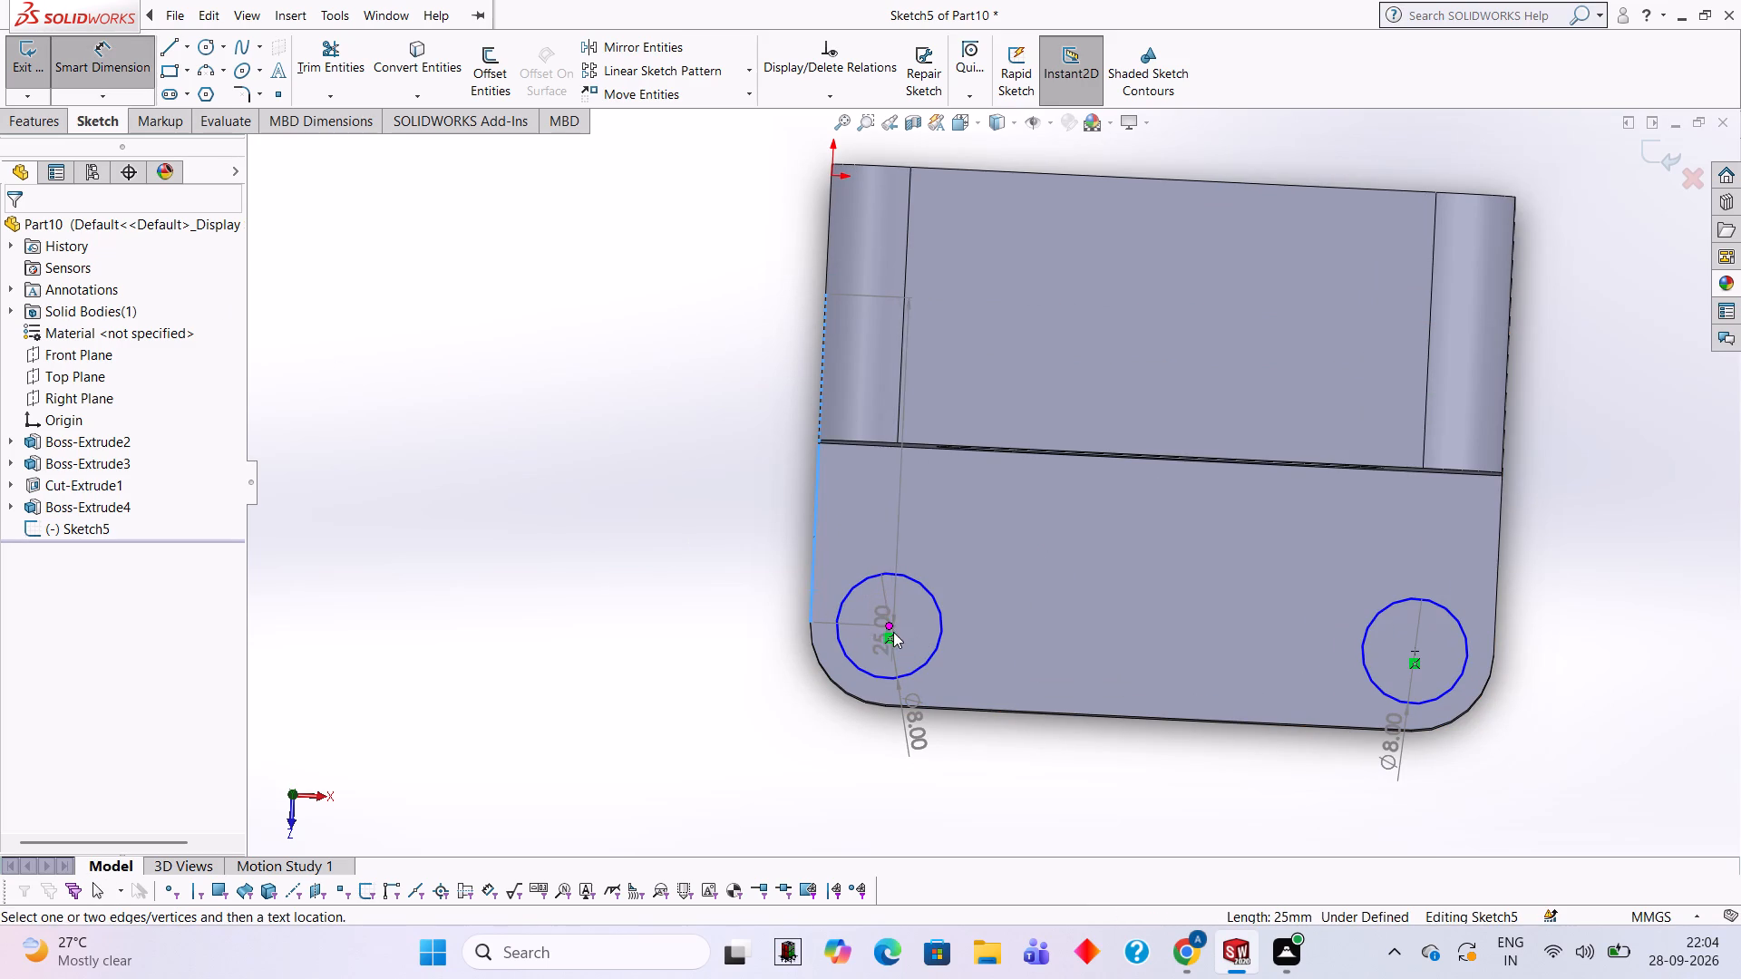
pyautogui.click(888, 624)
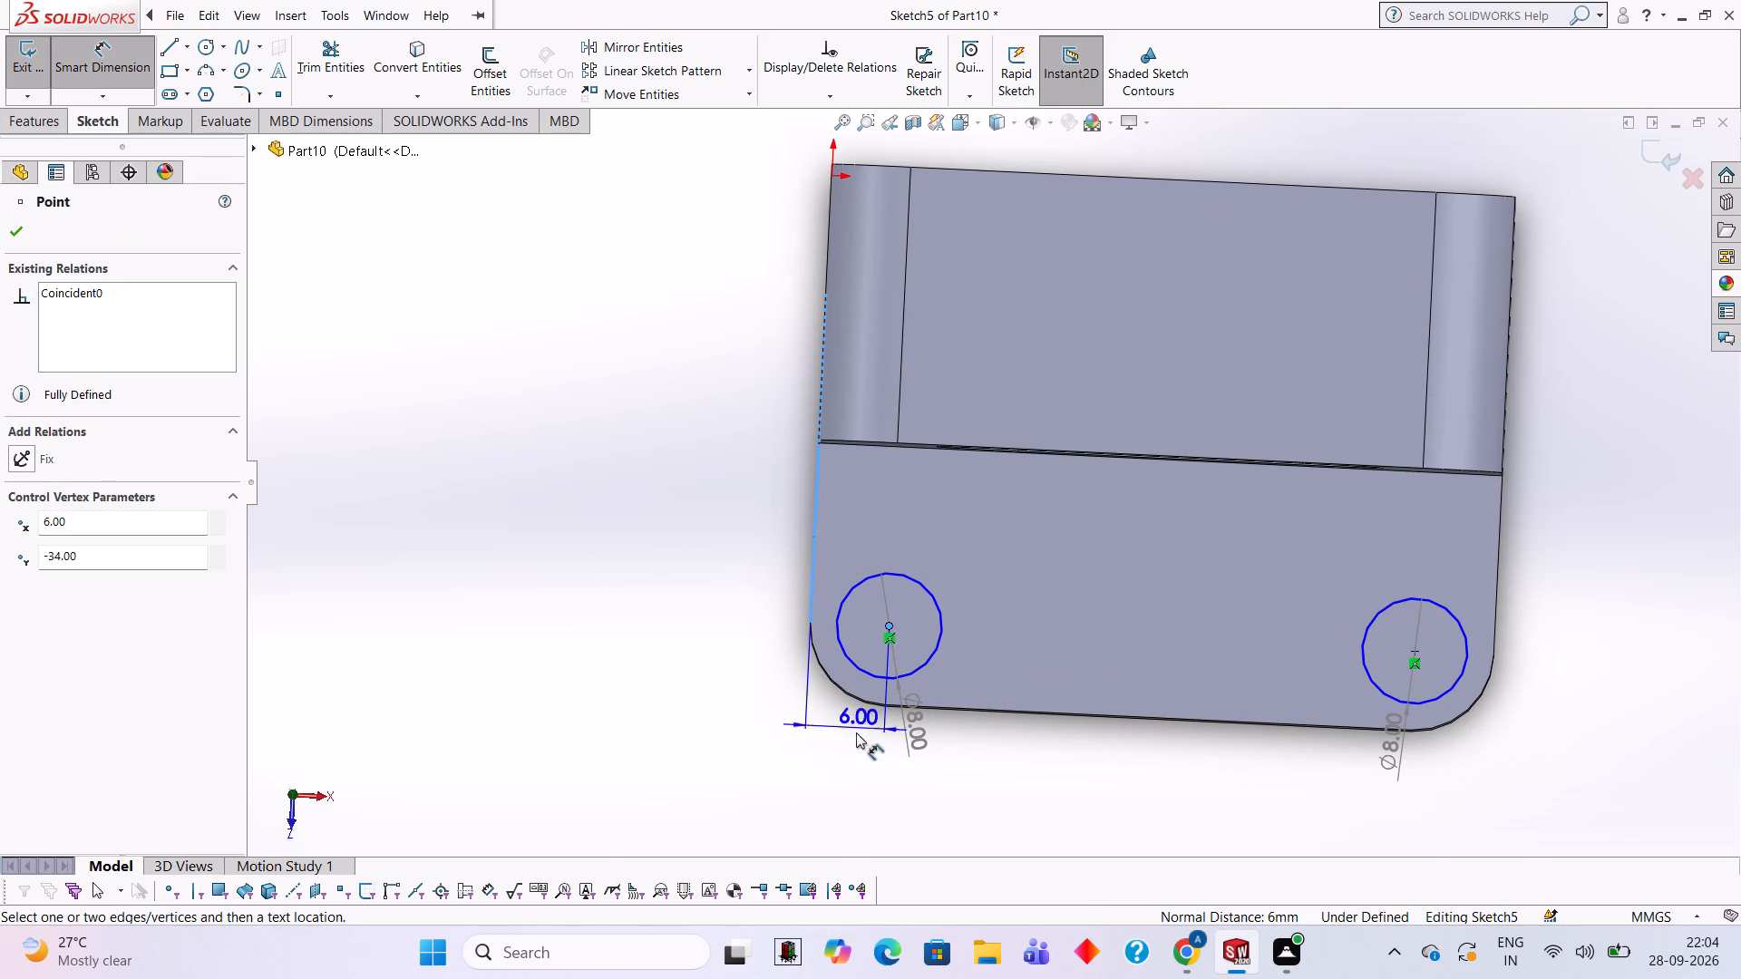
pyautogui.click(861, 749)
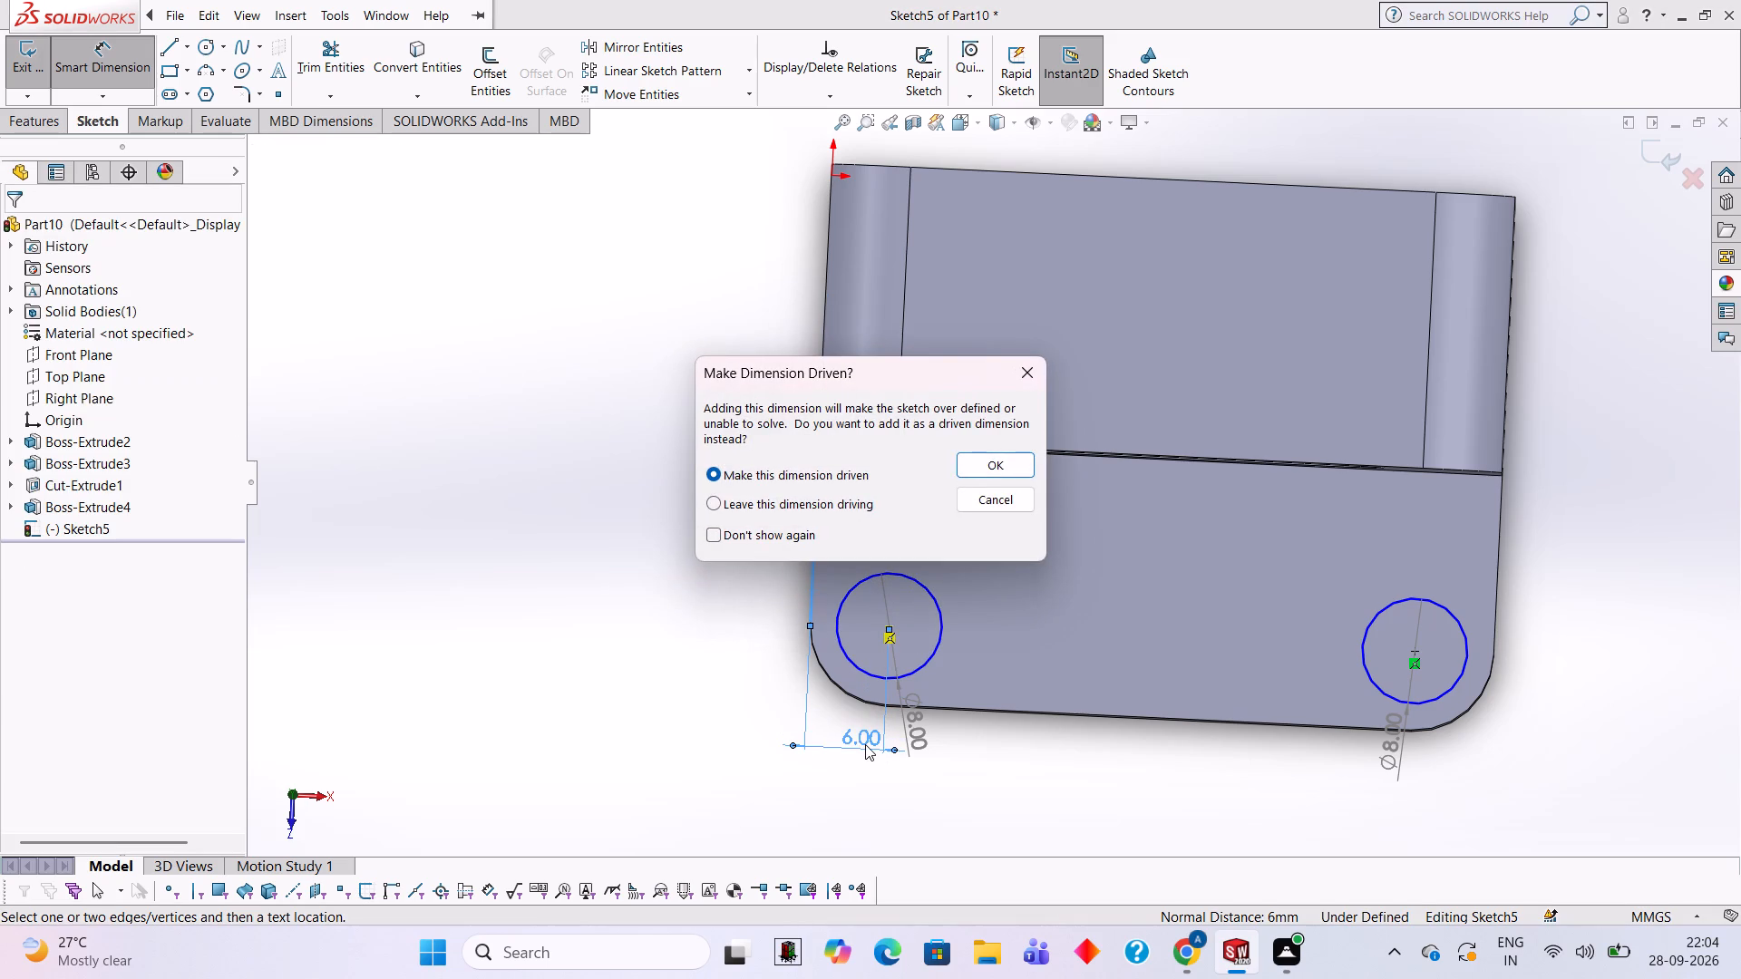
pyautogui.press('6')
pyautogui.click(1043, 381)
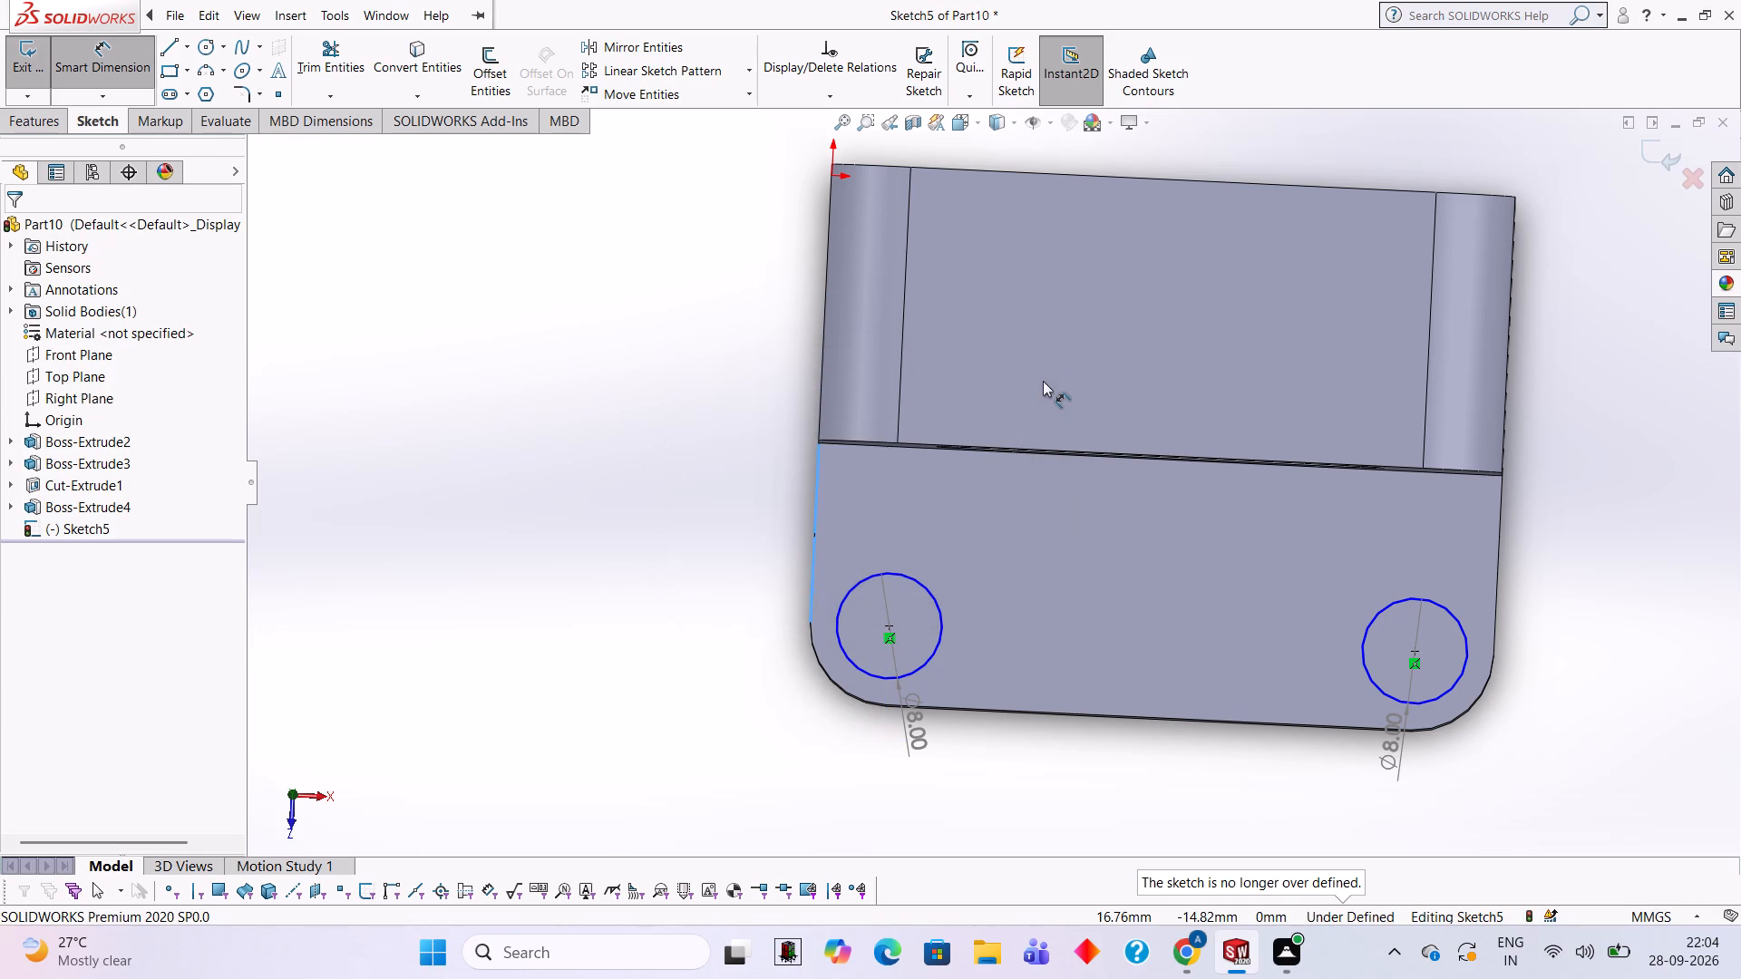
# Undo the sketch with the two concentric corner circles on the foot.
pyautogui.hotkey('ctrl', 'z')
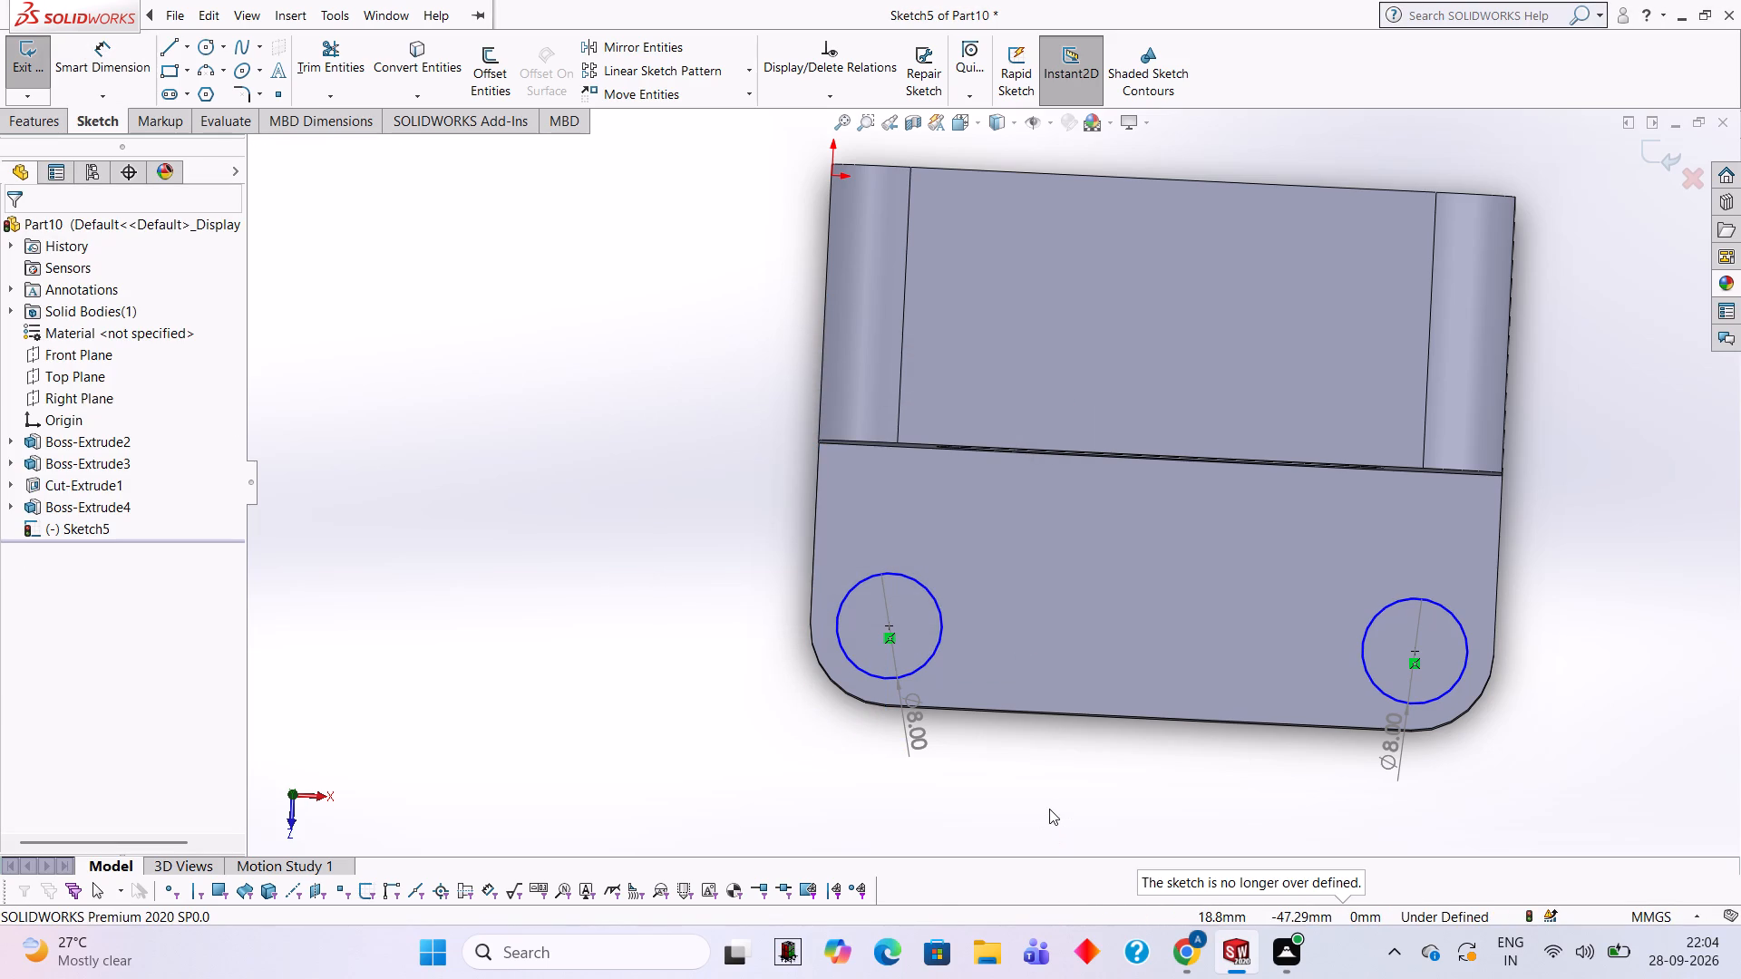
pyautogui.hotkey('ctrl', 'z')
pyautogui.hotkey('ctrl', 'z')
pyautogui.hotkey('ctrl', 'z')
pyautogui.hotkey('ctrl', 'z')
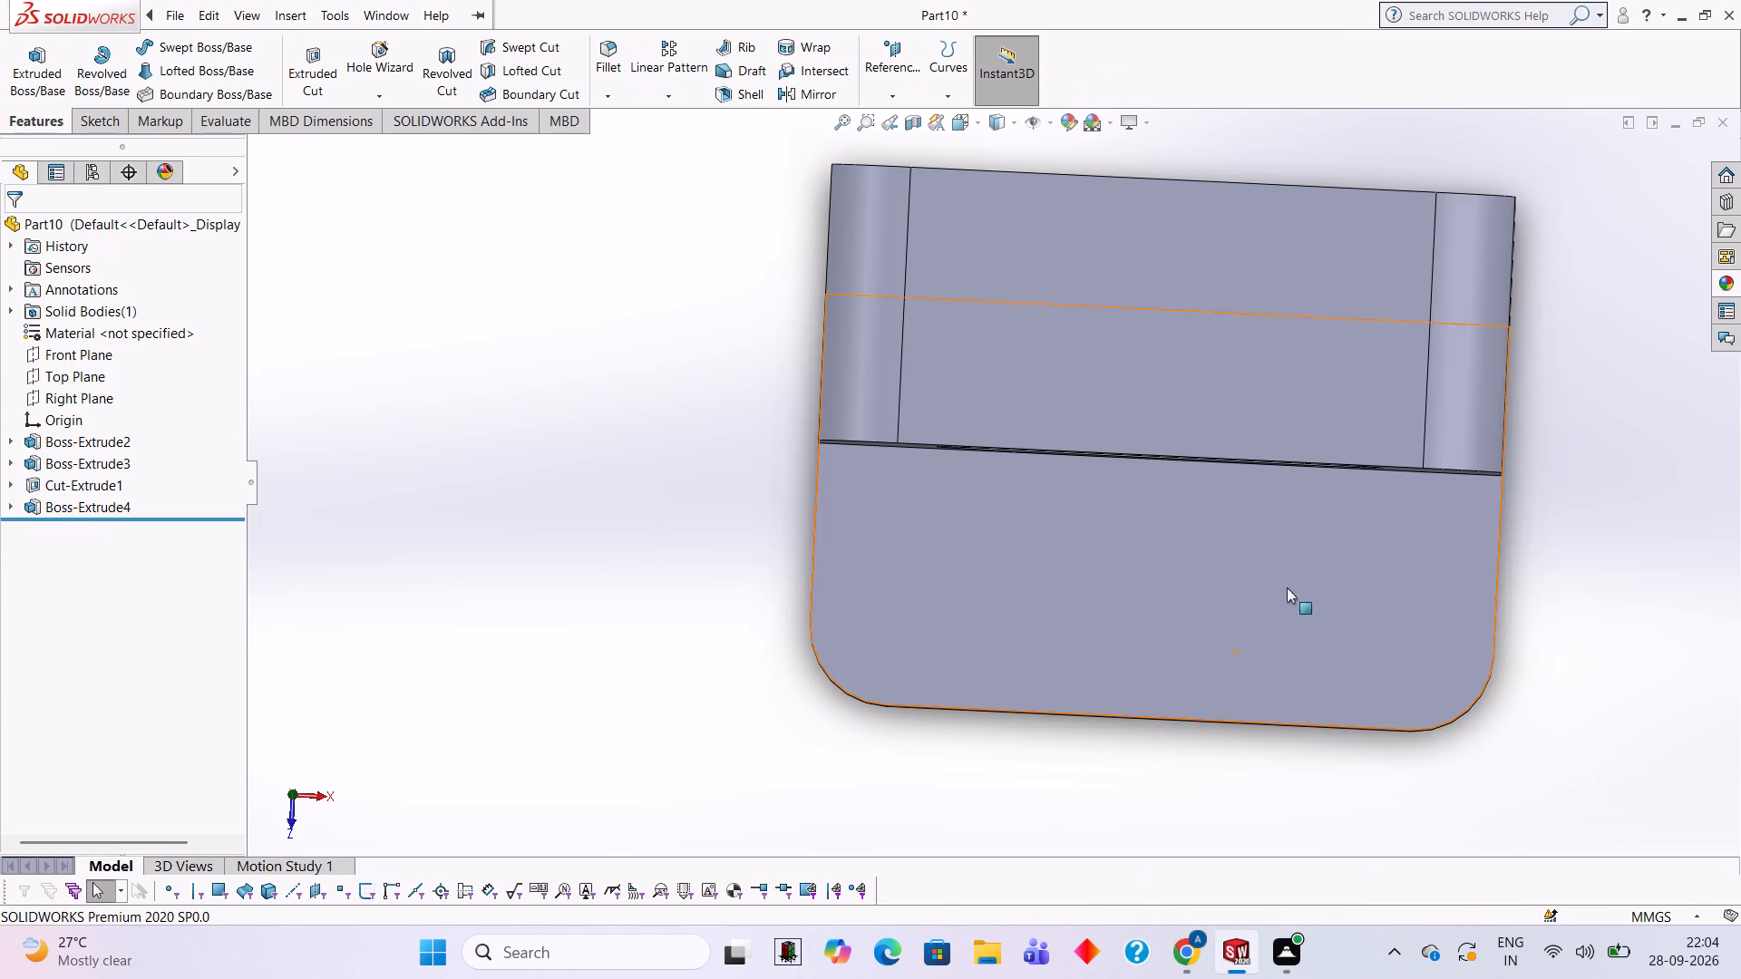
# Start a new sketch on the foot's inner flat face and draw an 8 mm diameter circle near its left rounded corner.
pyautogui.click(1269, 565)
pyautogui.click(1347, 522)
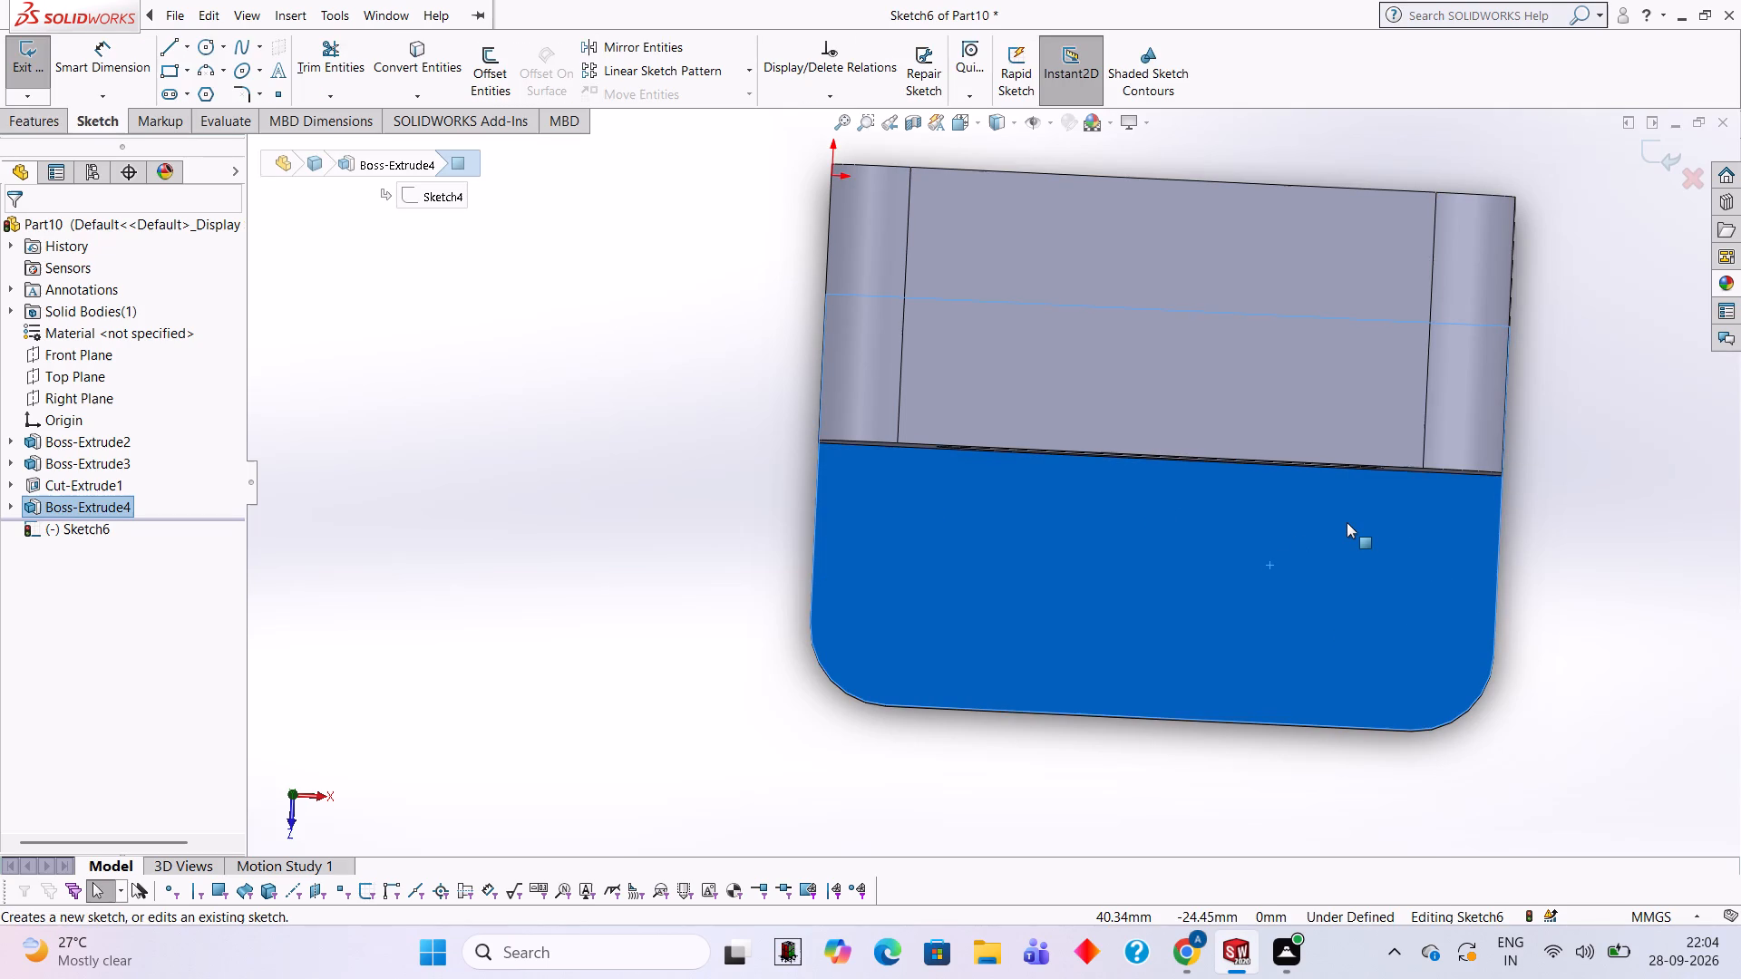
pyautogui.hotkey('ctrl', '8')
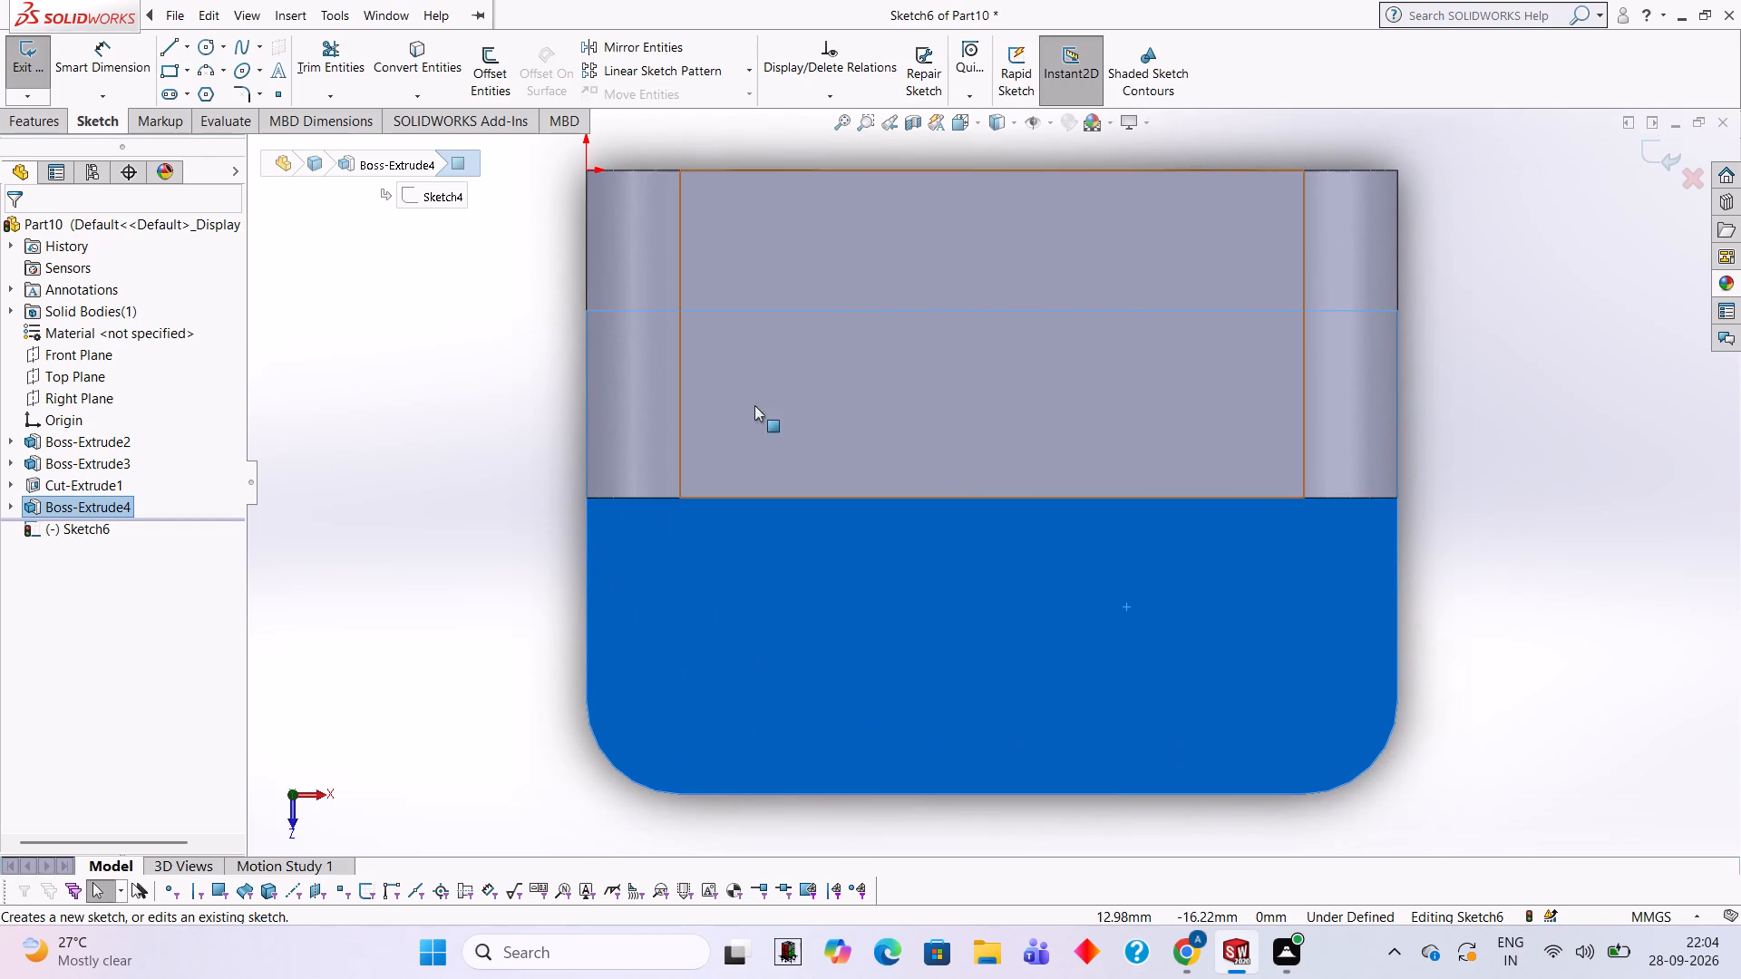
pyautogui.click(202, 47)
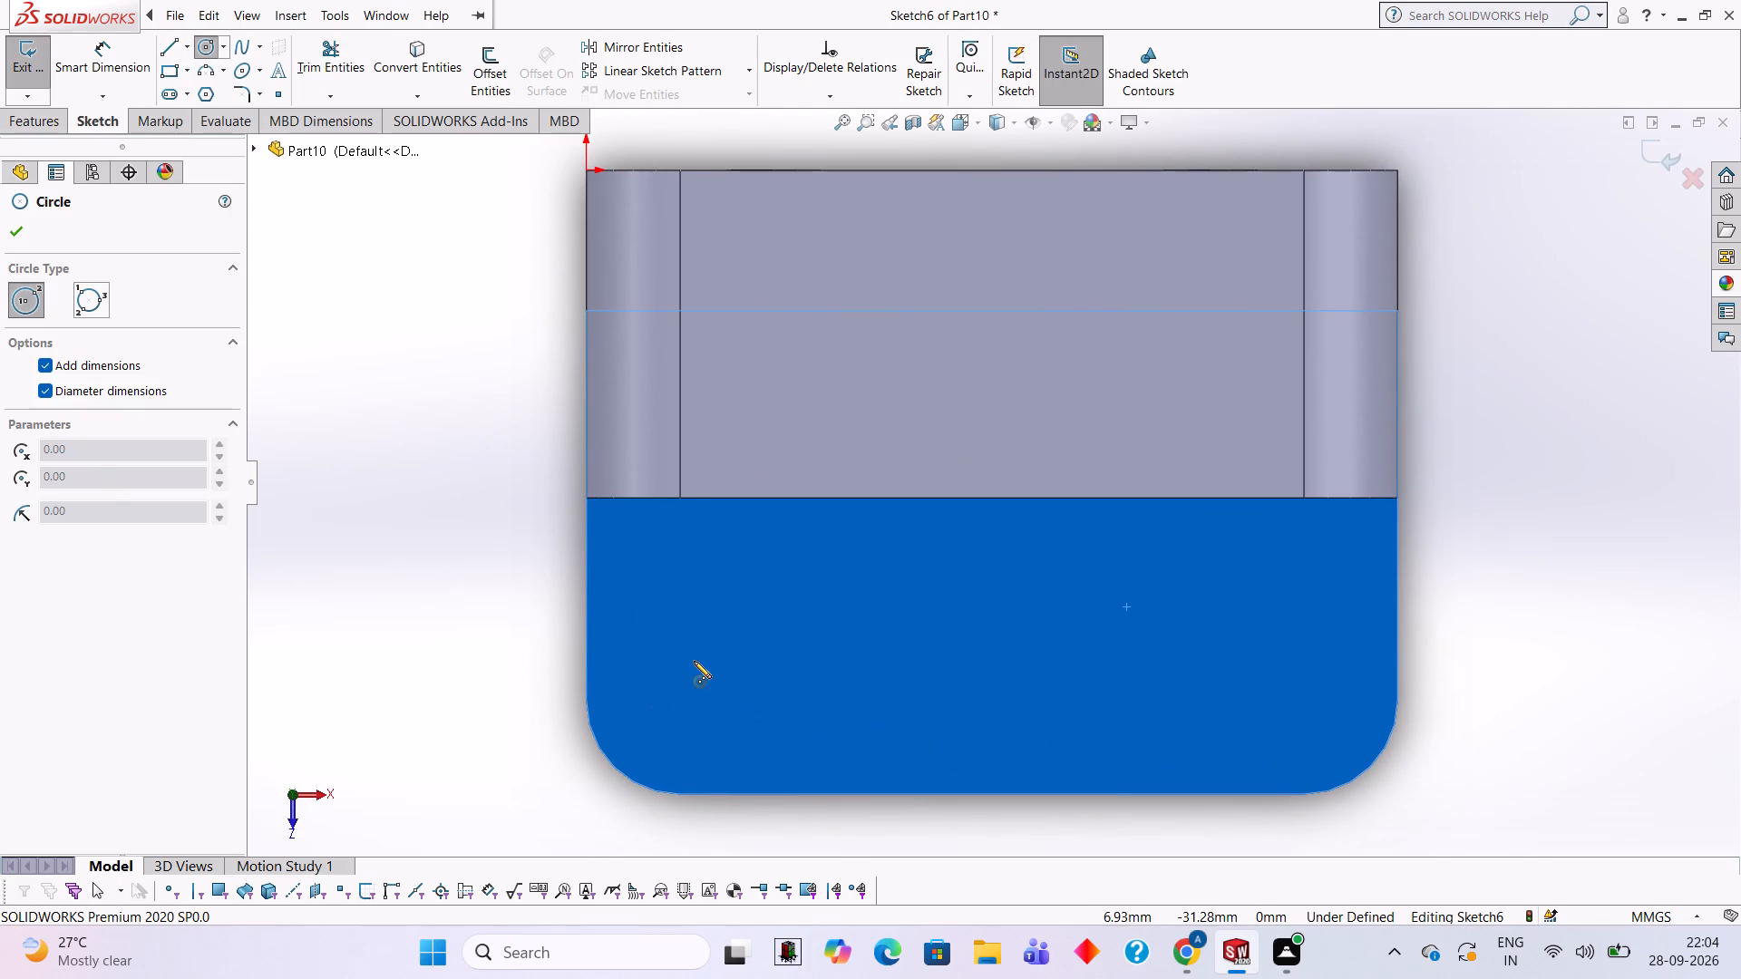
pyautogui.click(694, 661)
pyautogui.press('8')
pyautogui.press('Return')
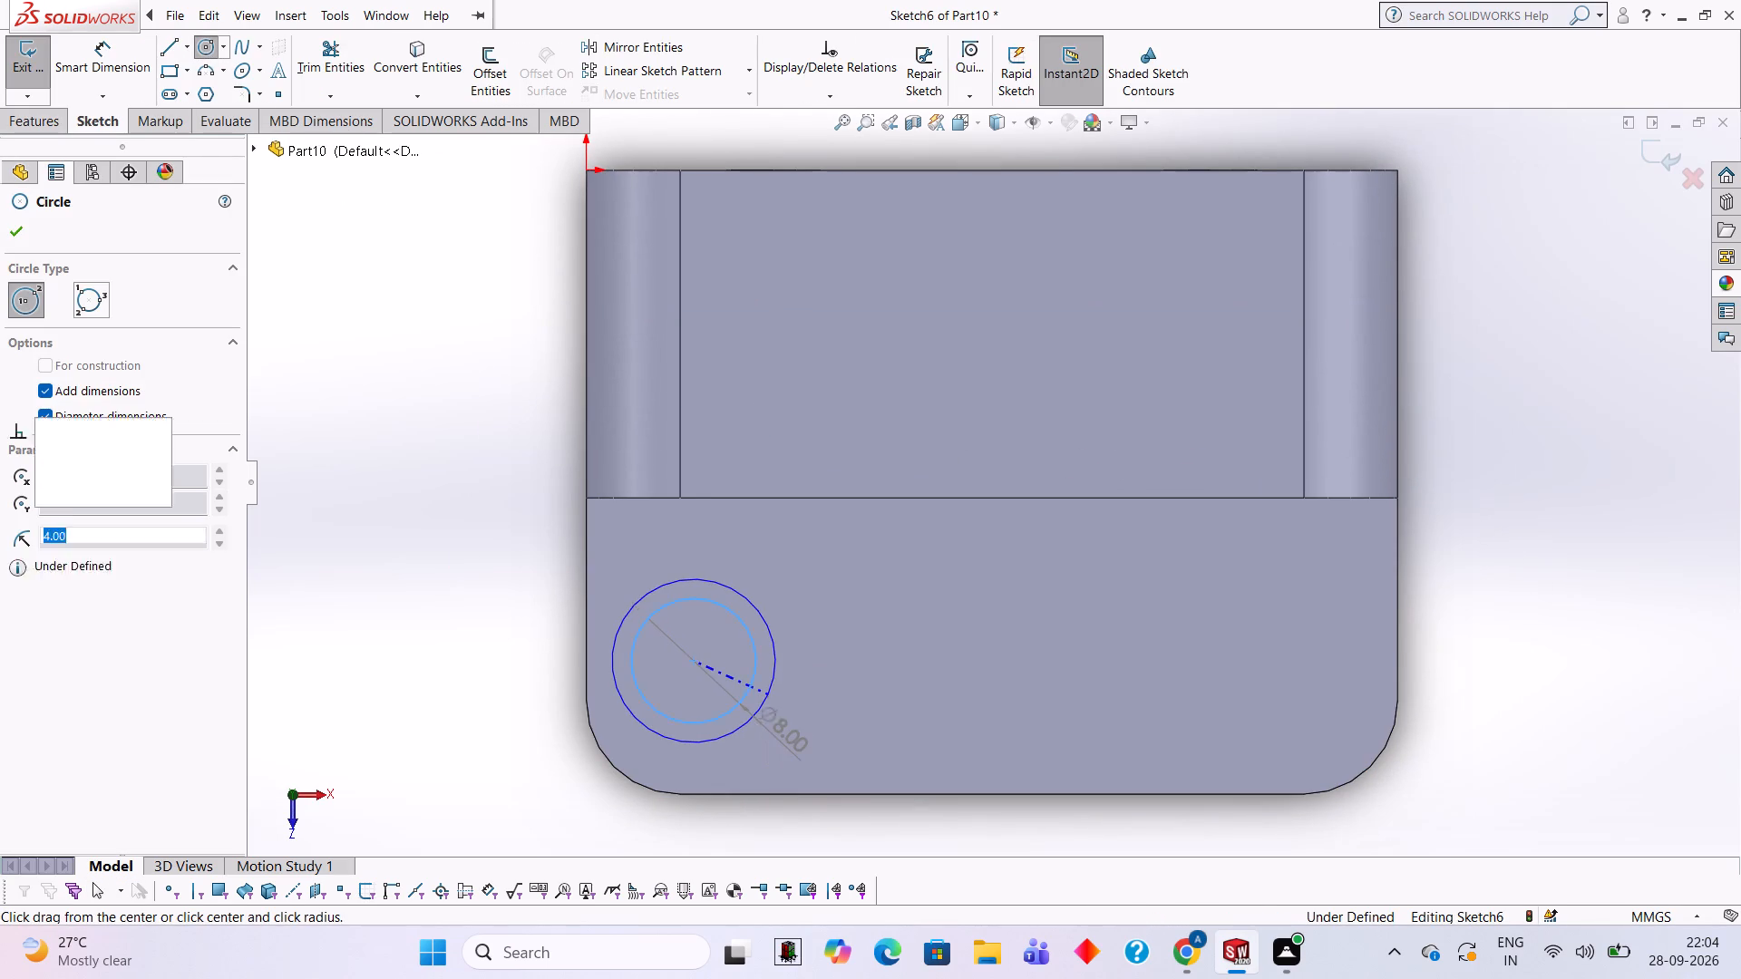
# Dimension the left circle's centre 8 mm from the foot's left side edge.
pyautogui.click(121, 63)
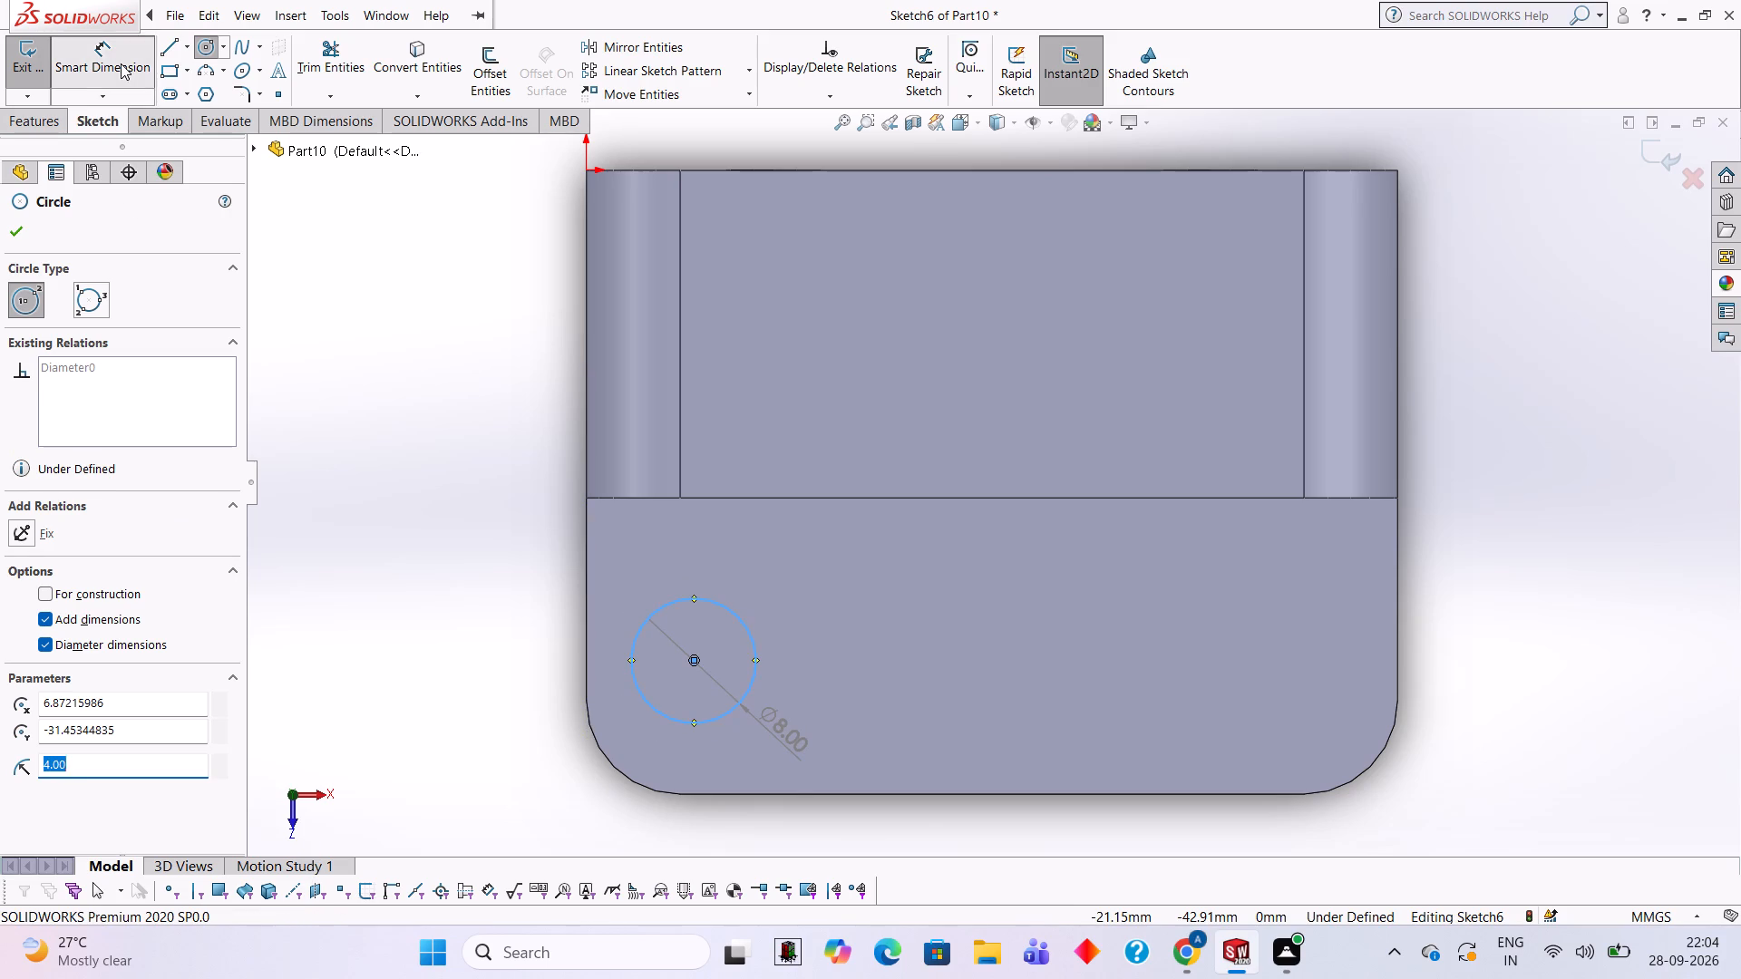
pyautogui.click(586, 690)
pyautogui.click(693, 661)
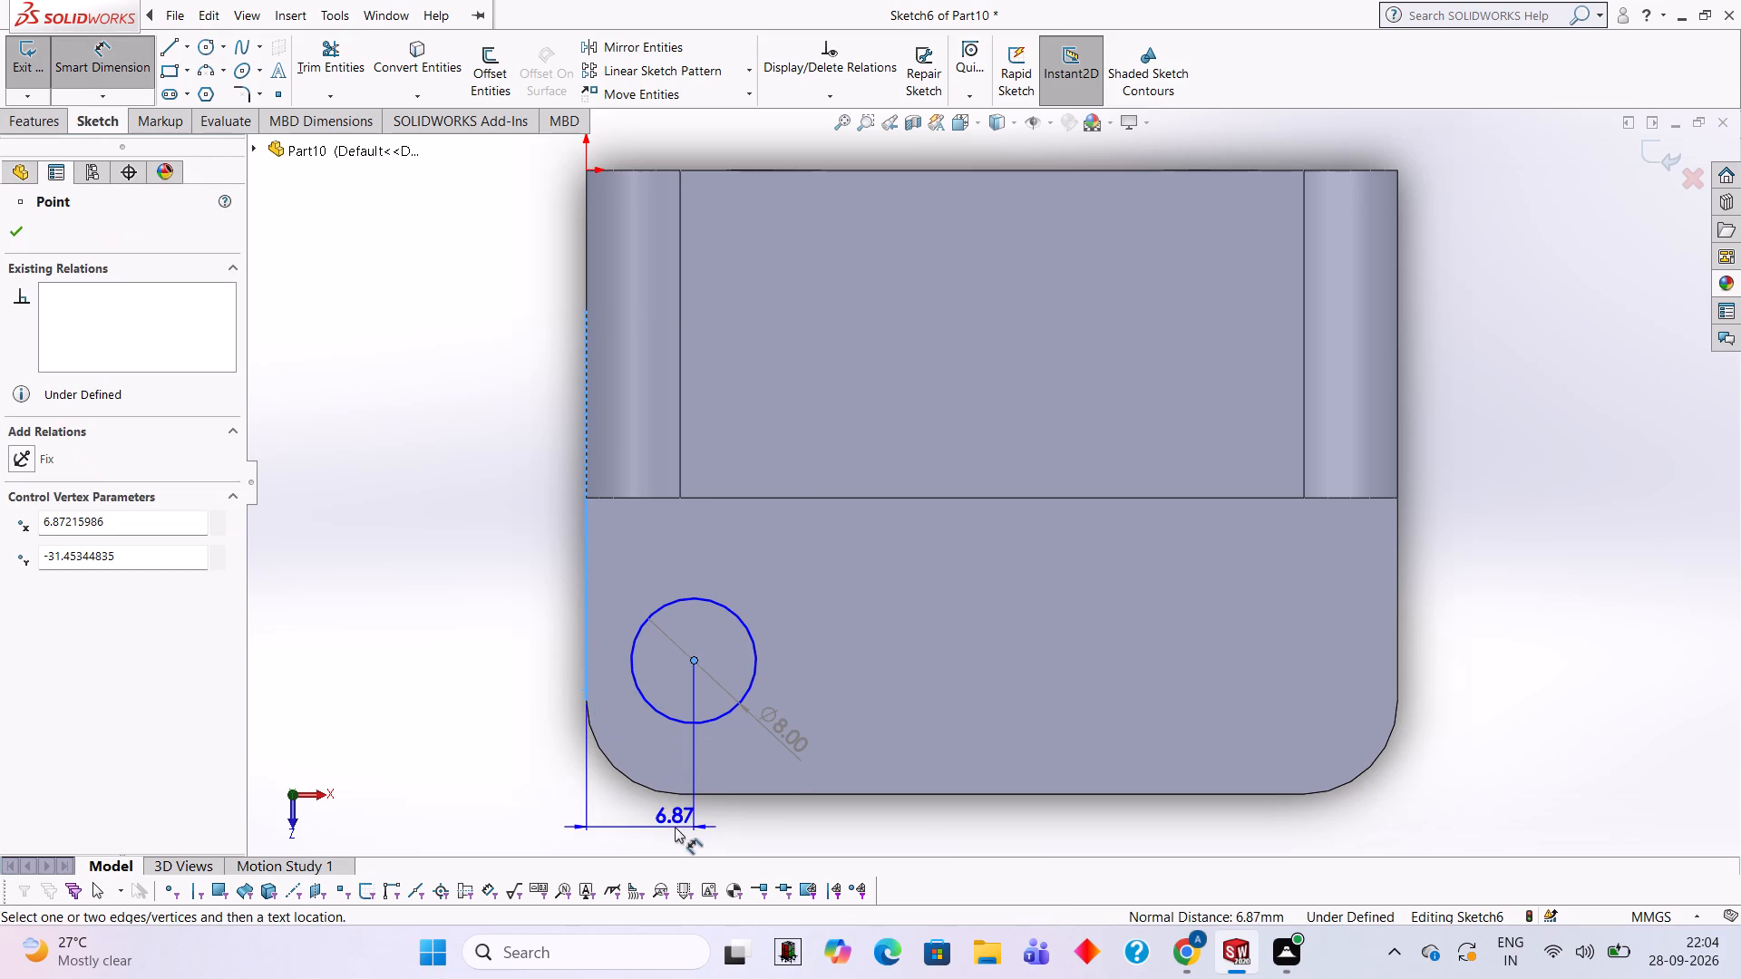
pyautogui.click(675, 827)
pyautogui.press('8')
pyautogui.press('Return')
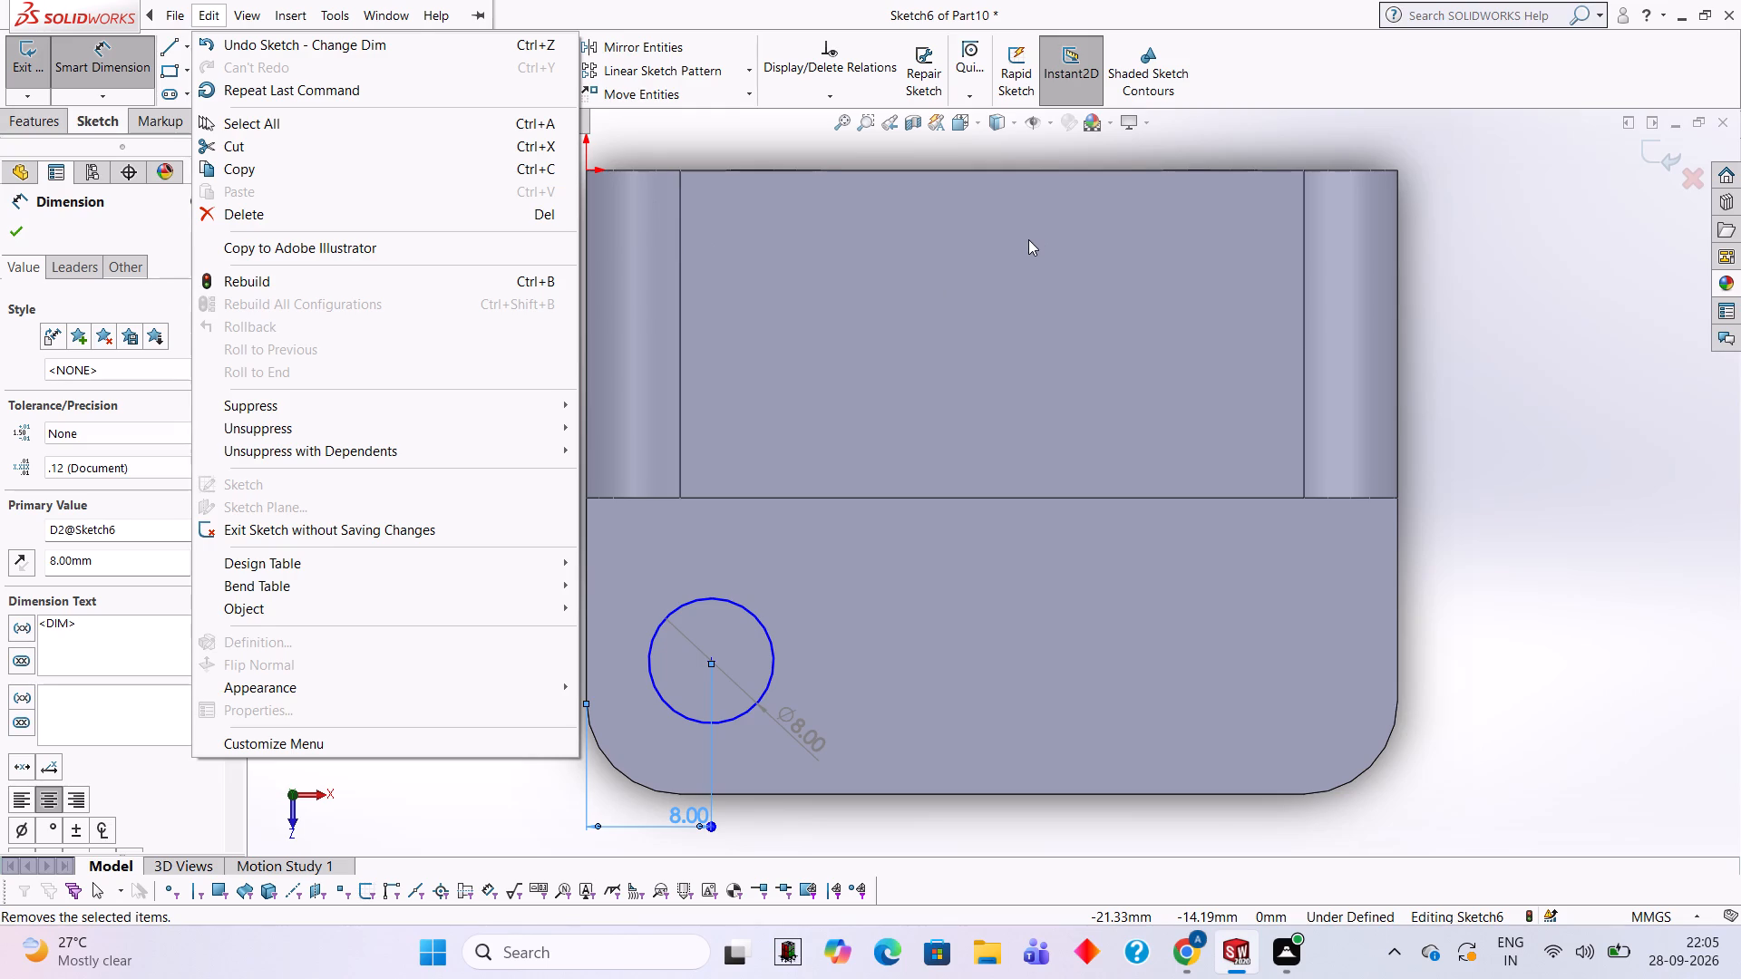
pyautogui.press('Escape')
# Draw a second 8 mm diameter circle near the foot's right rounded corner, level with the first circle.
pyautogui.click(207, 44)
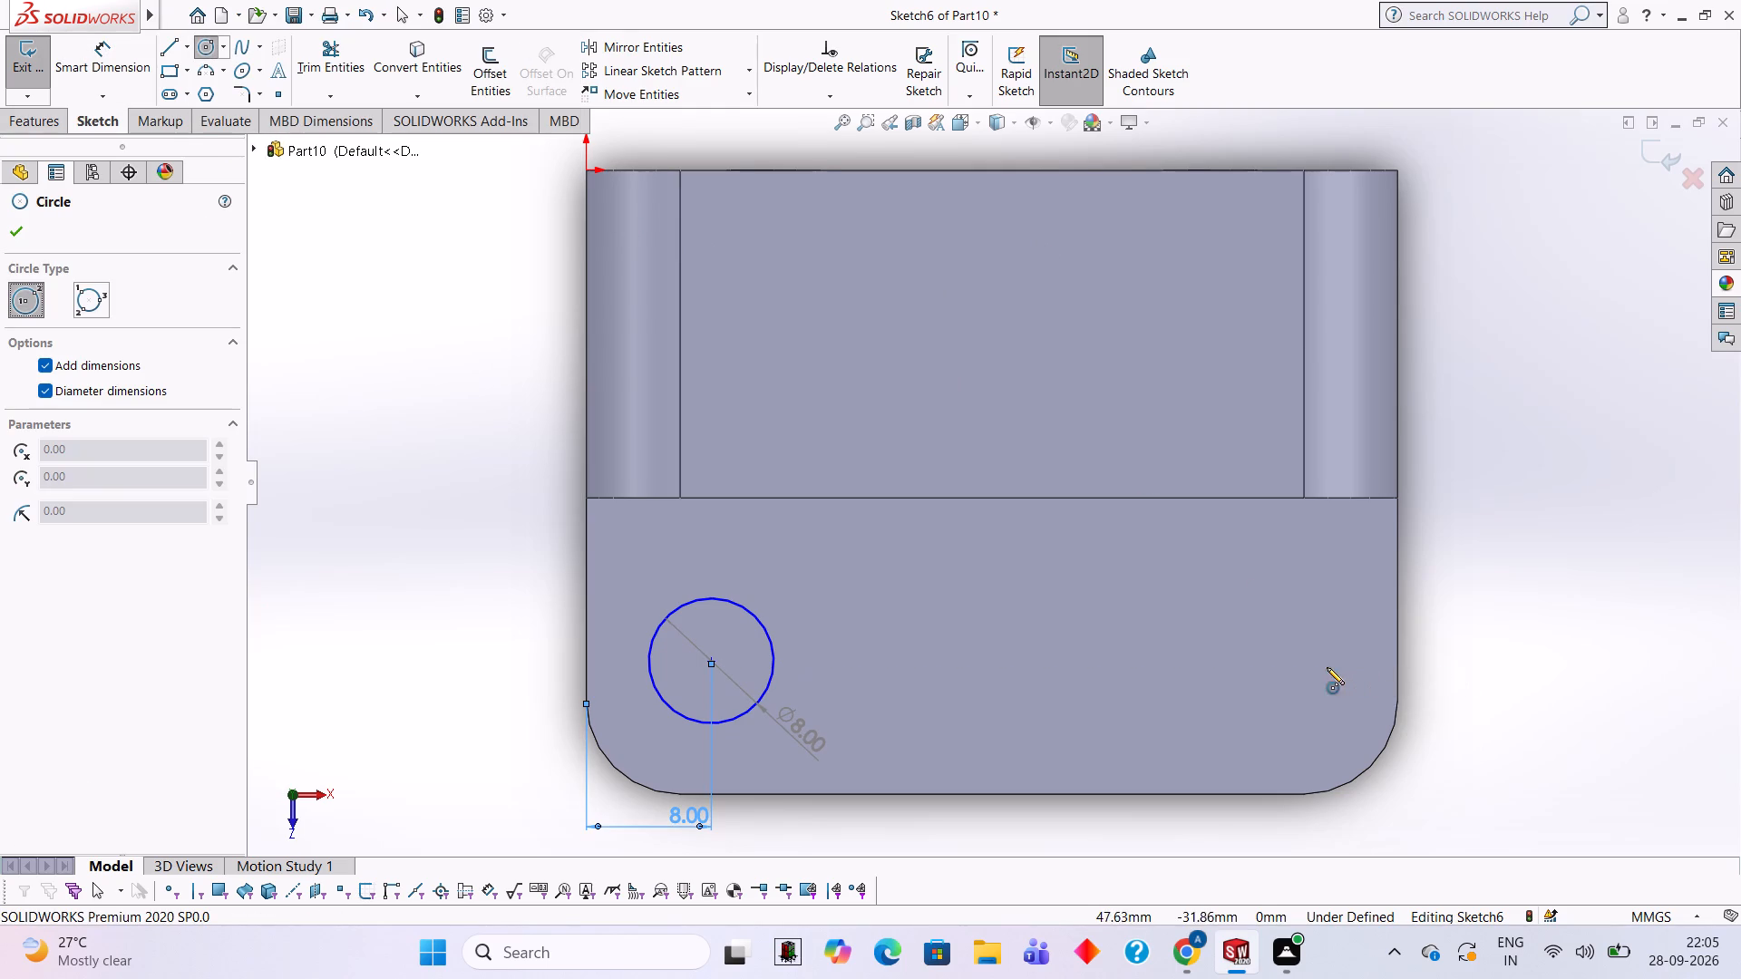
pyautogui.click(1282, 658)
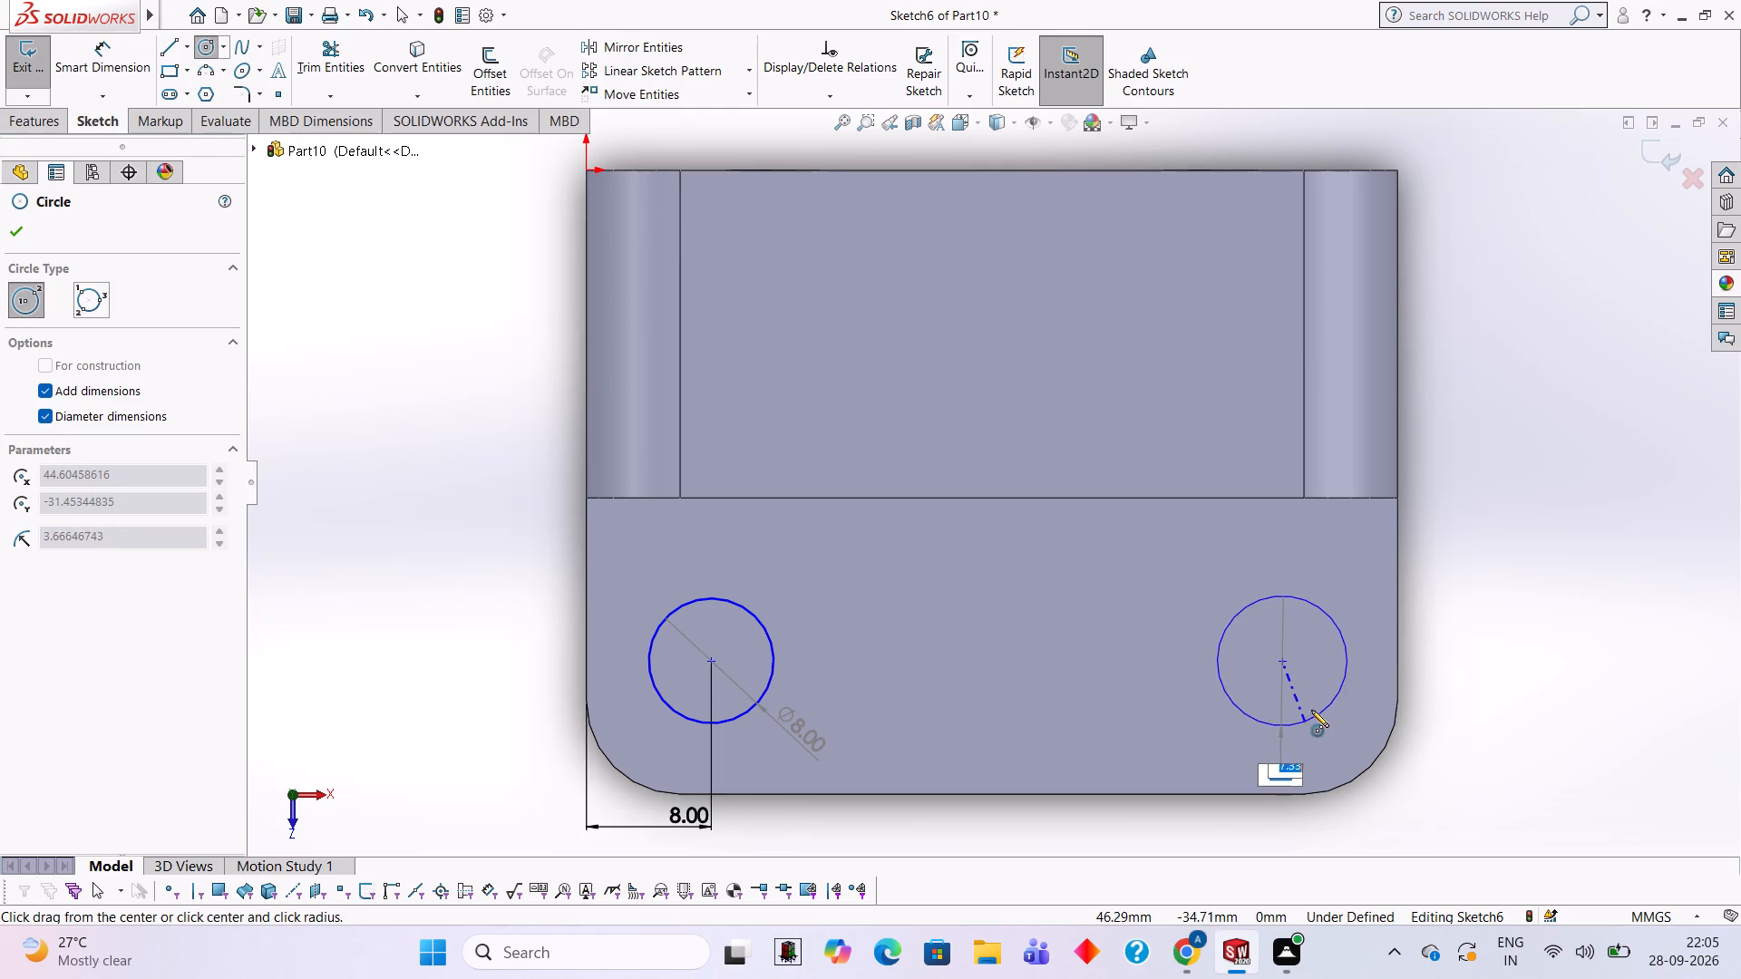
pyautogui.press('8')
pyautogui.press('Return')
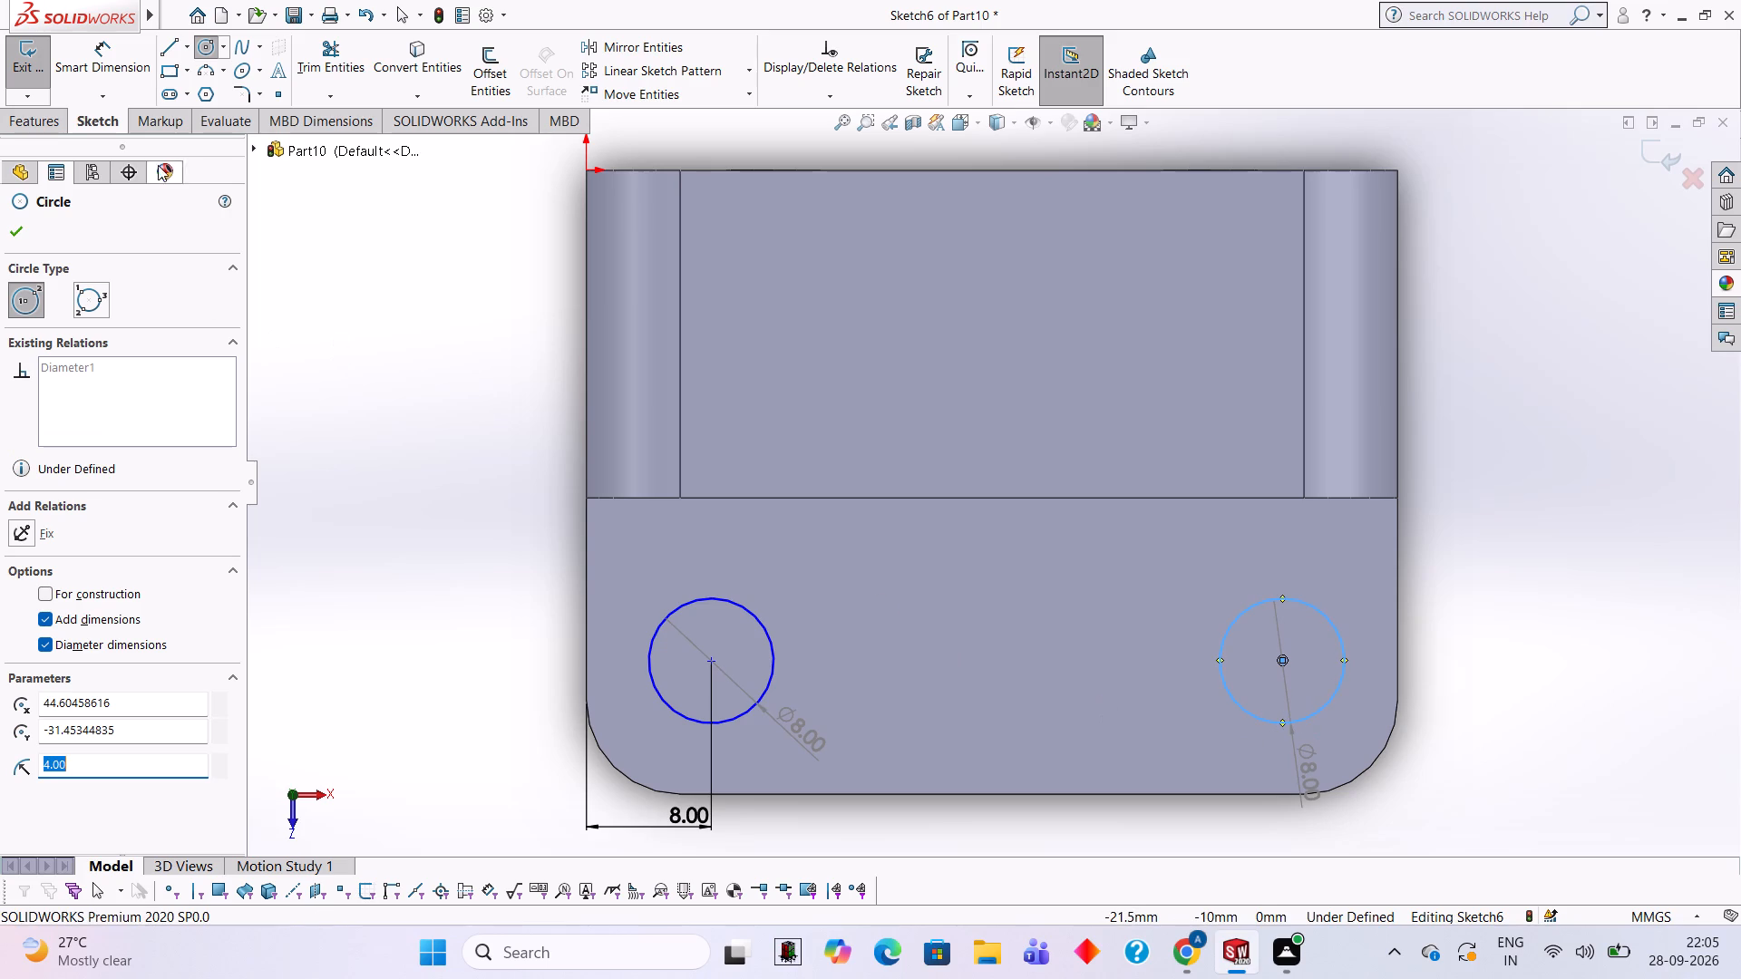
# Dimension the right circle's centre 8 mm from the foot's right side edge.
pyautogui.click(131, 59)
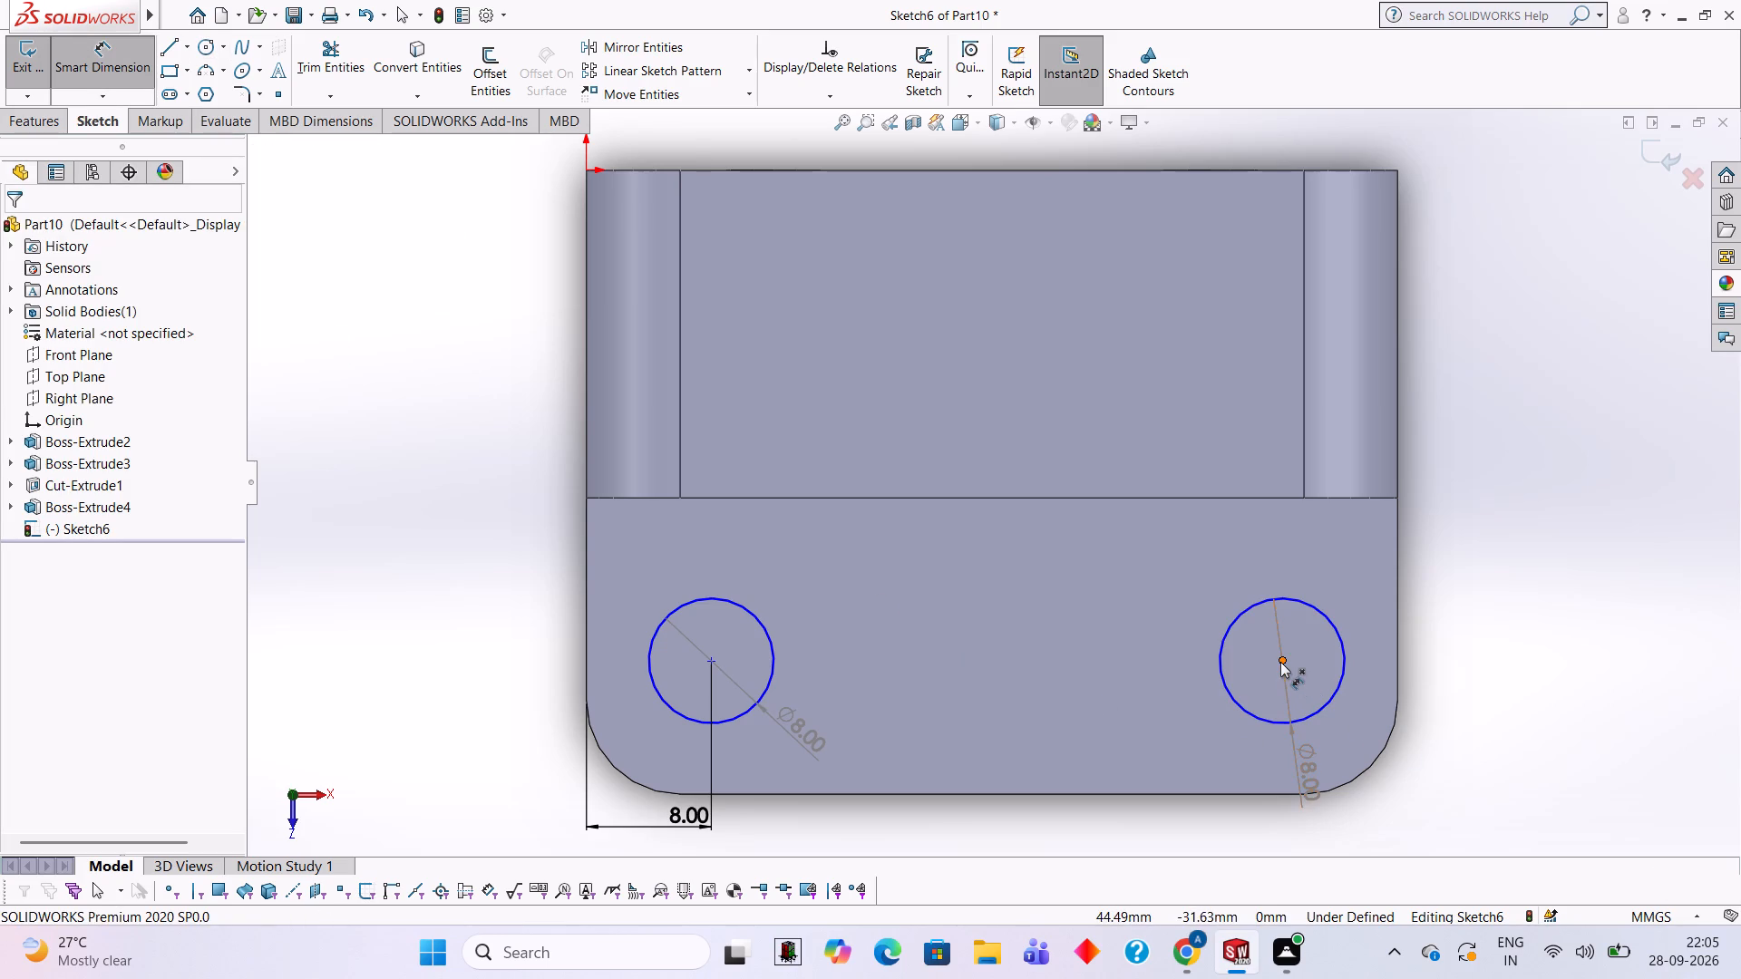
pyautogui.click(1280, 662)
pyautogui.click(1400, 649)
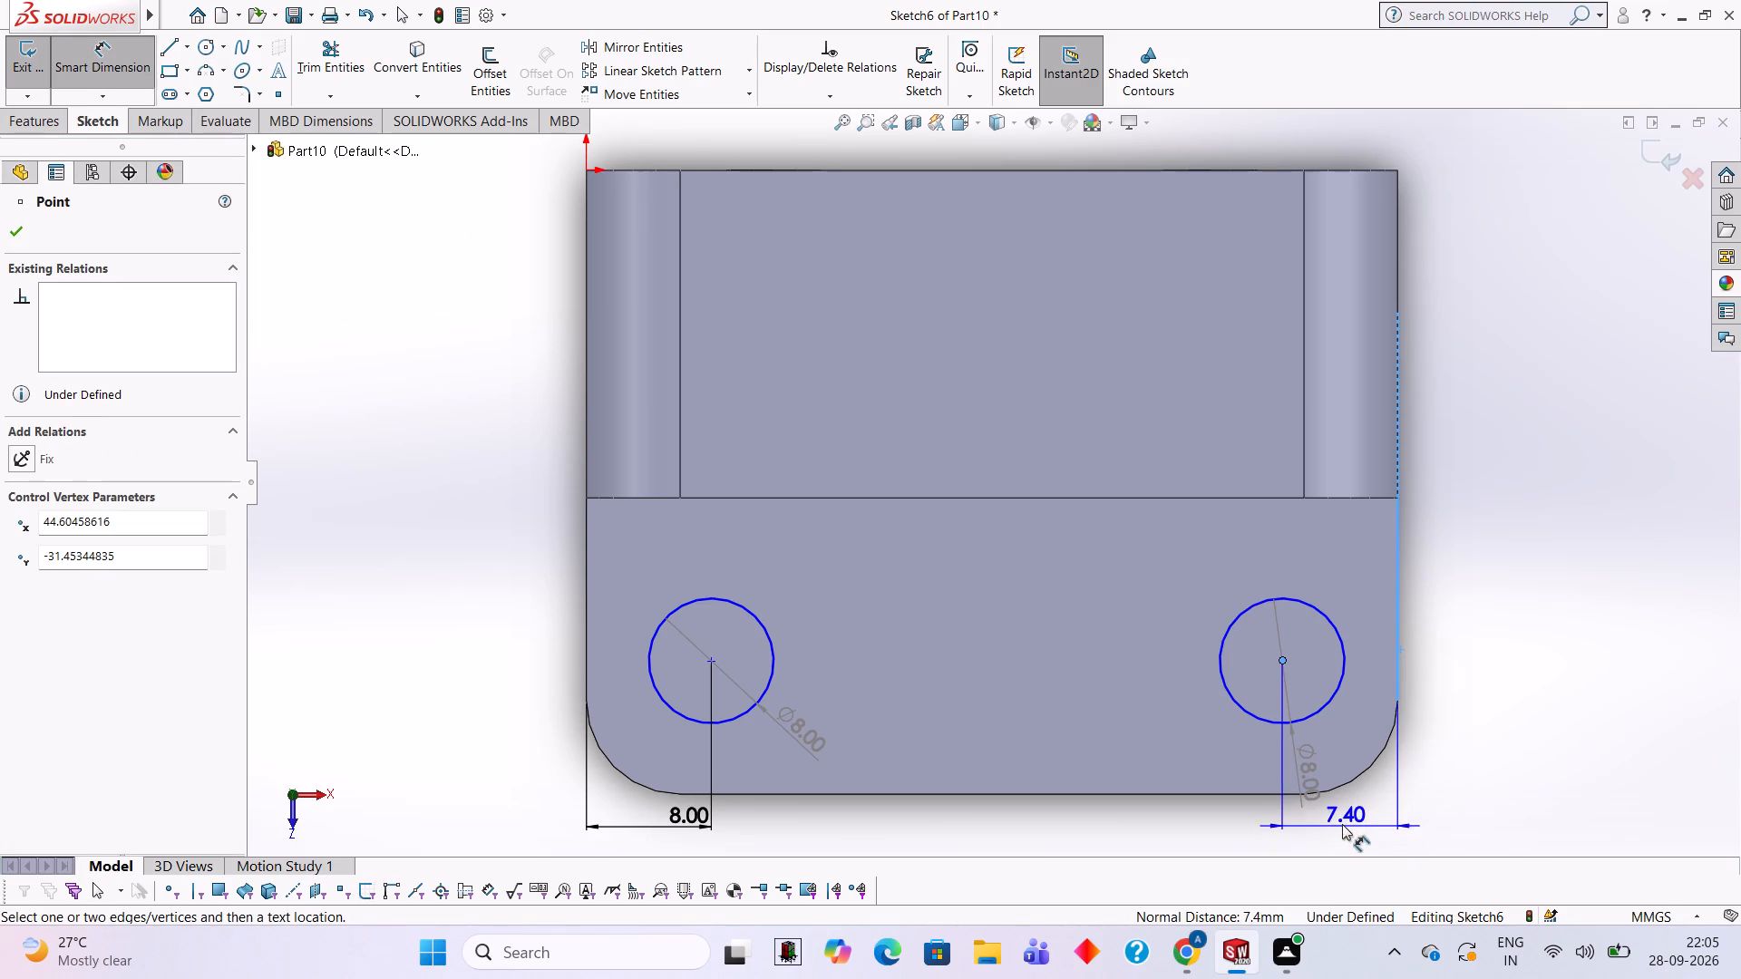
pyautogui.click(1342, 824)
pyautogui.press('8')
pyautogui.press('Return')
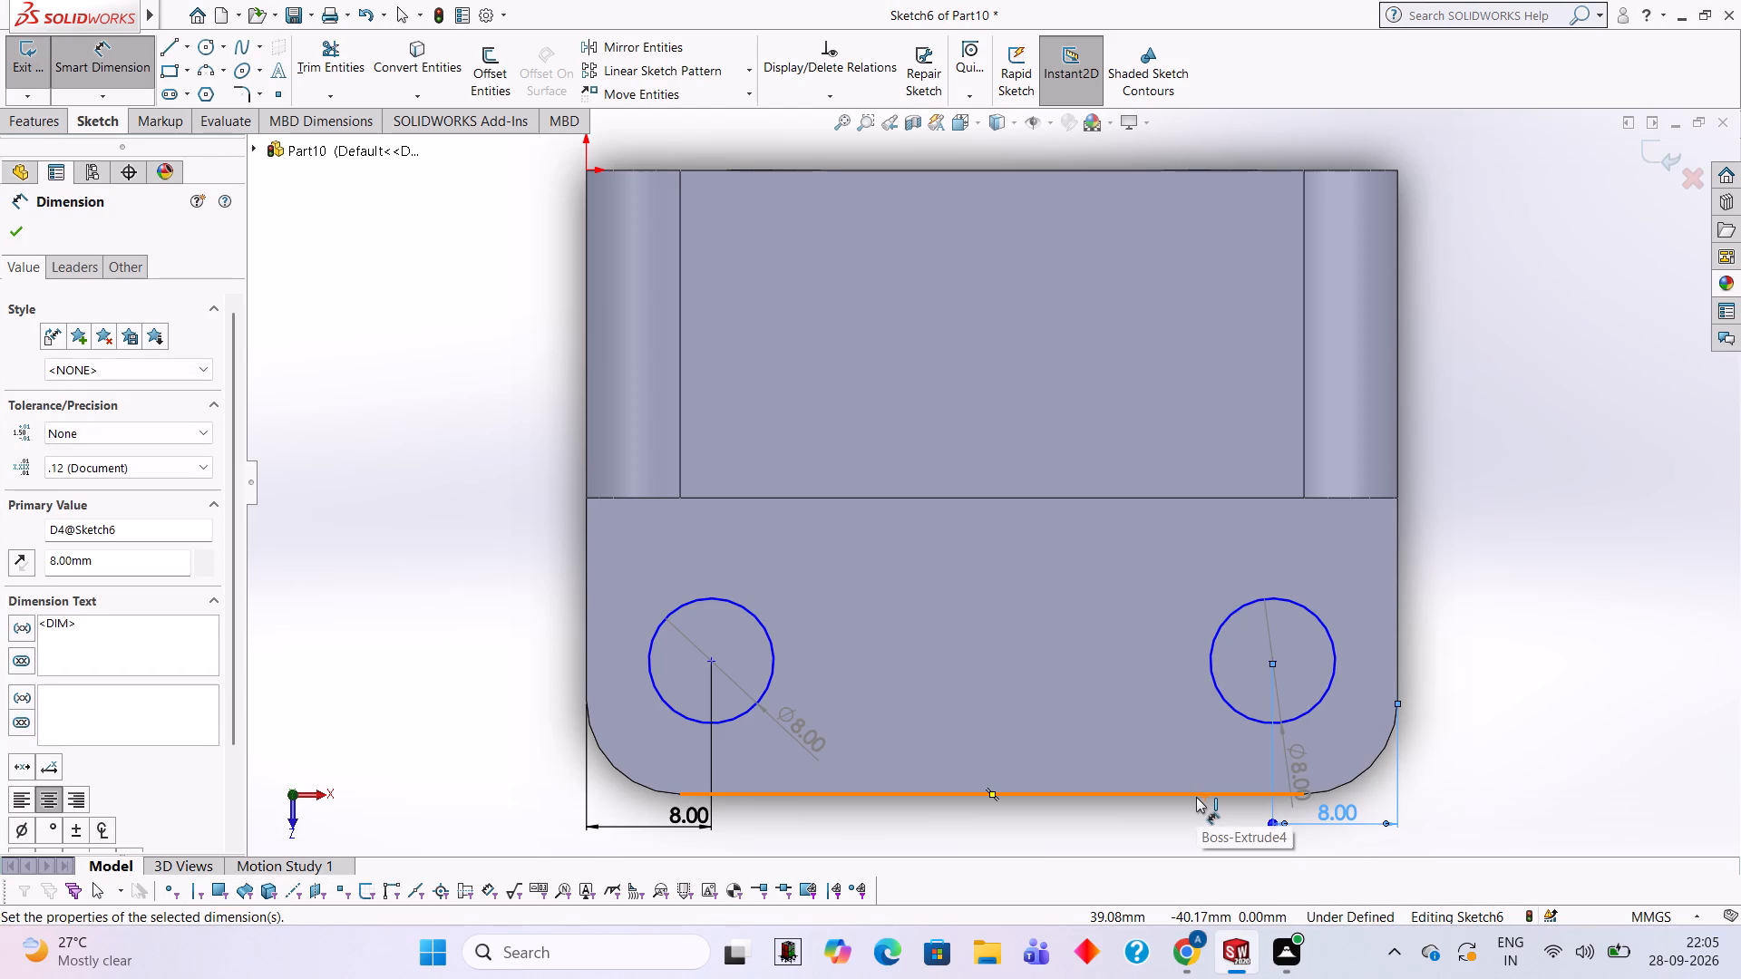
# Dimension the right circle's centre 8 mm from the foot's front edge between the rounded corners.
pyautogui.click(1273, 658)
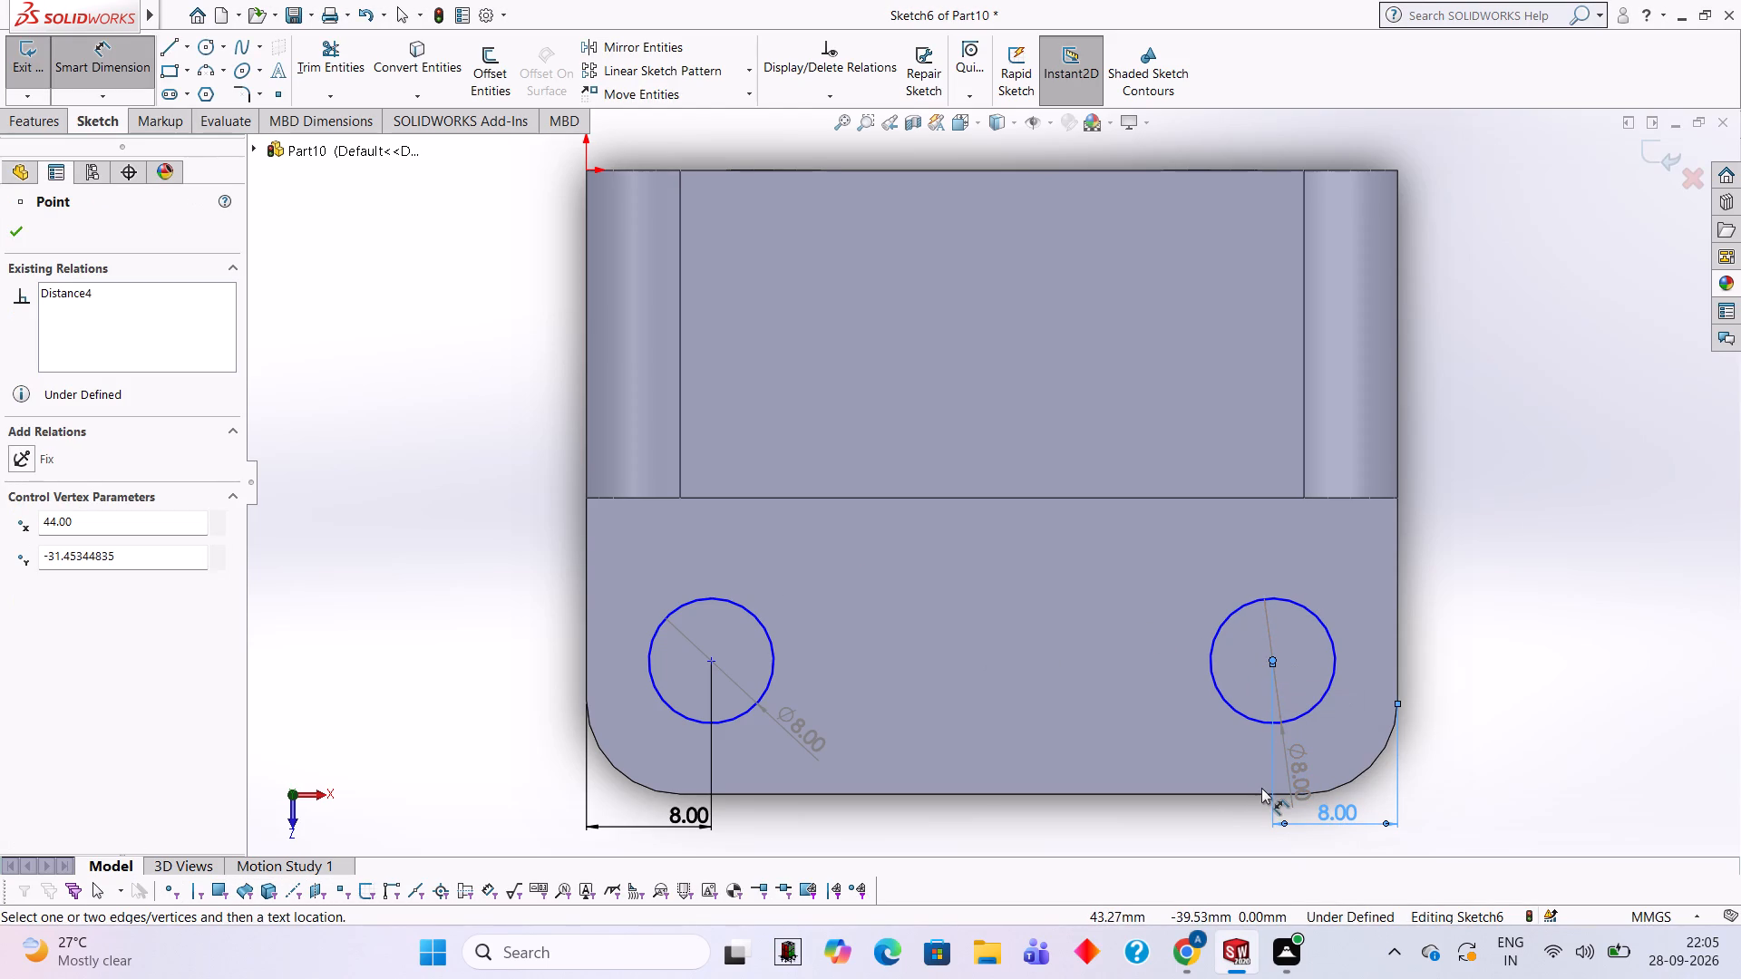
pyautogui.click(1261, 790)
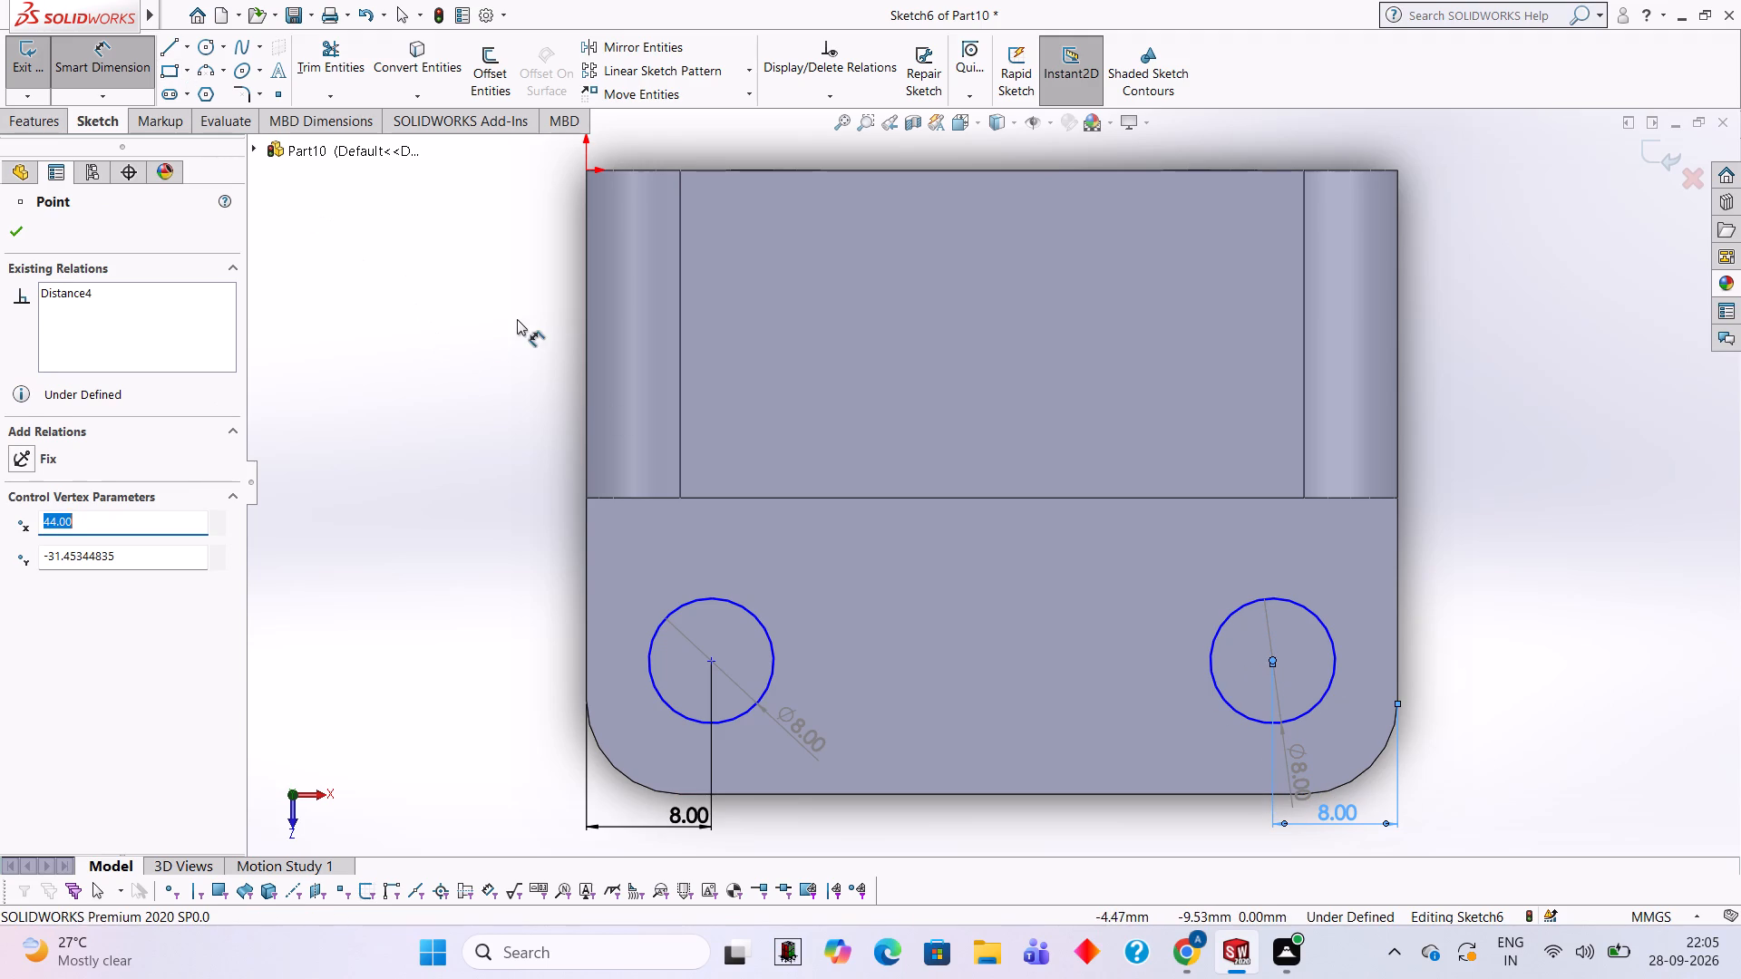
pyautogui.press('Escape')
pyautogui.click(103, 80)
pyautogui.click(129, 89)
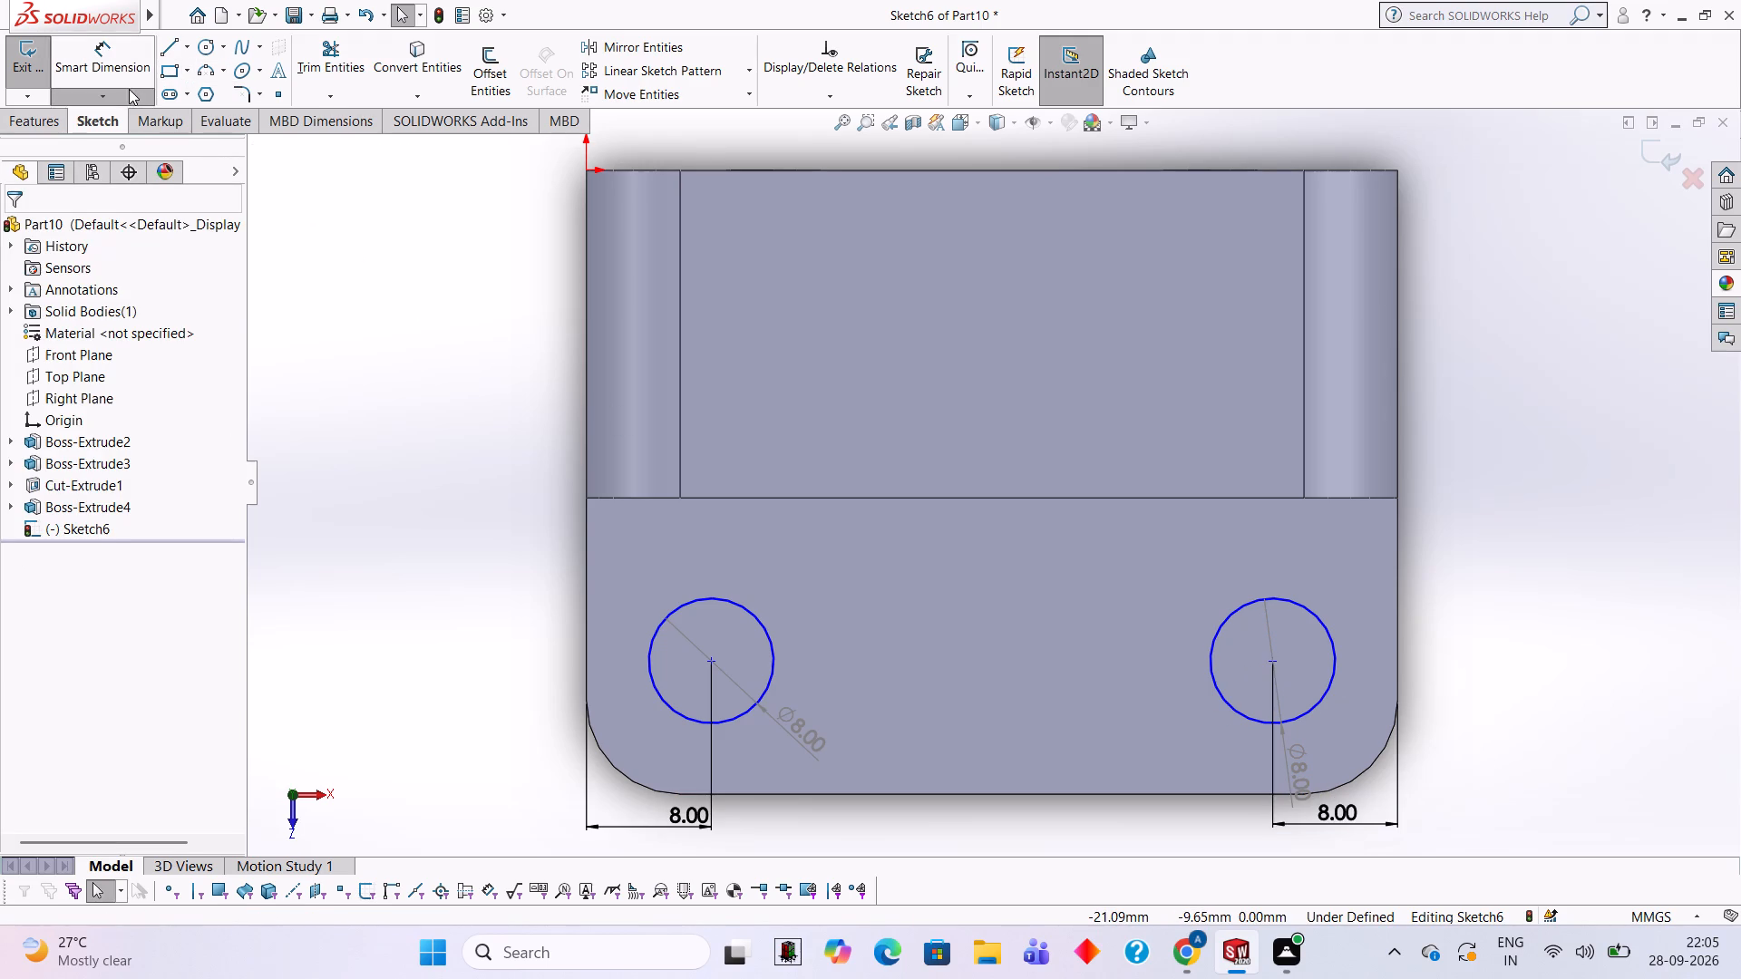
pyautogui.click(132, 78)
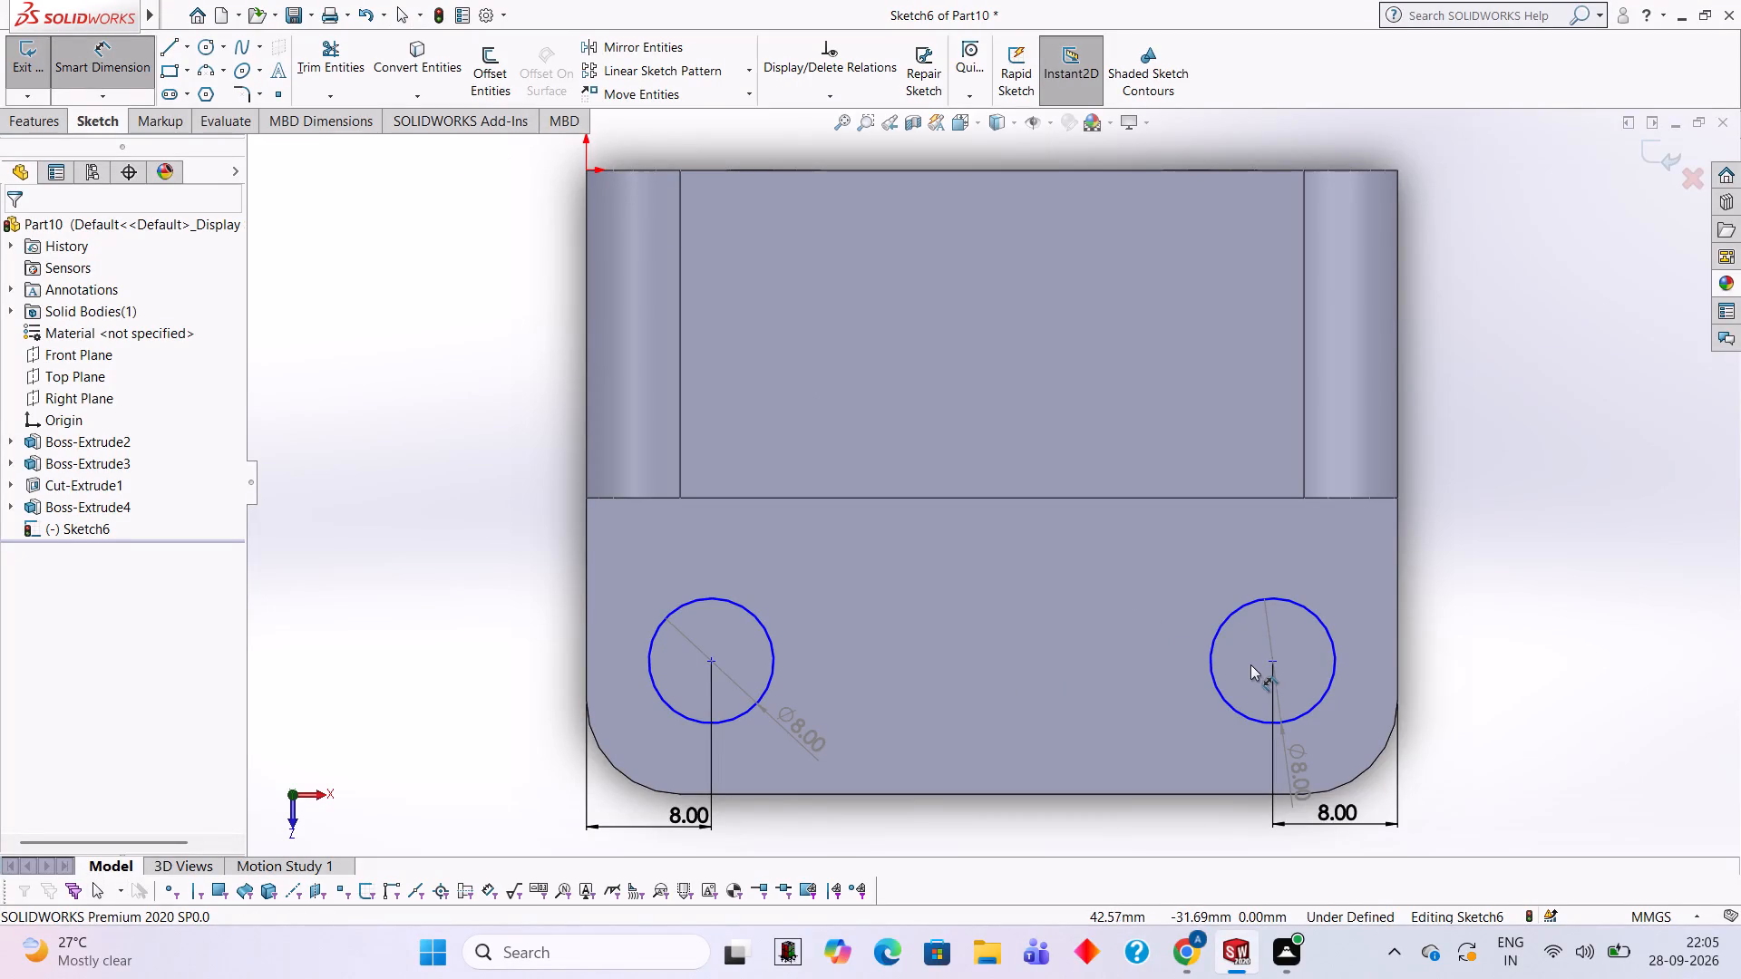
pyautogui.click(1270, 661)
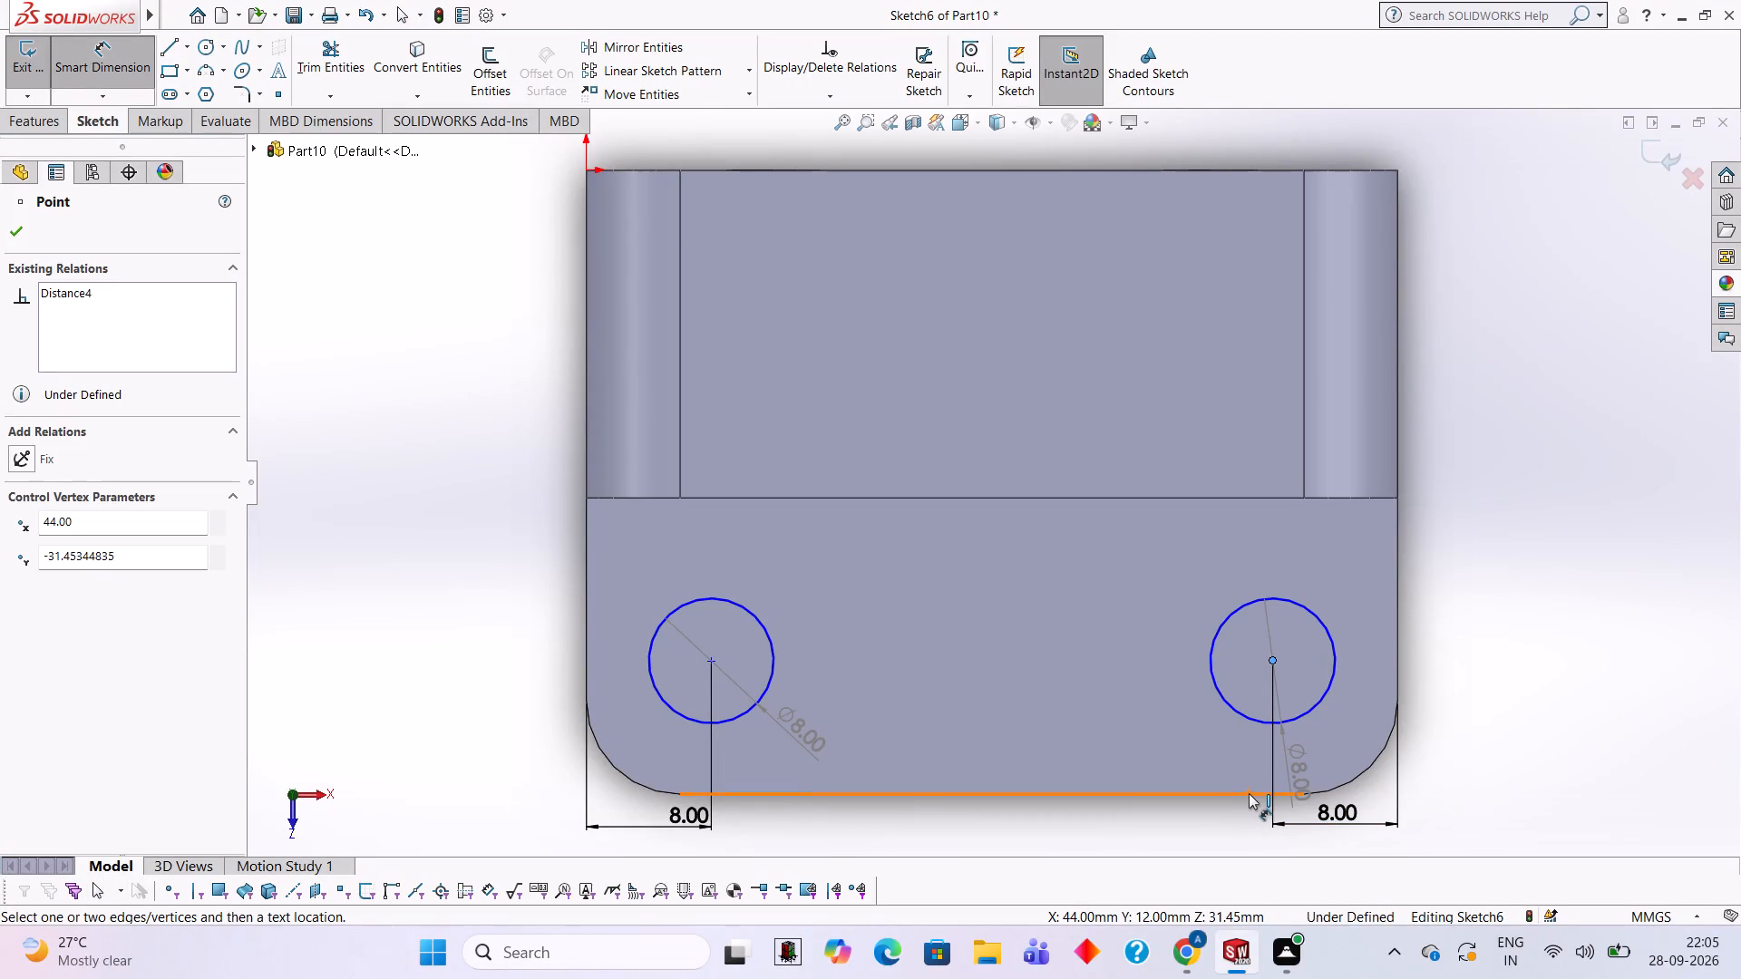
pyautogui.click(1249, 793)
pyautogui.click(1600, 647)
pyautogui.press('8')
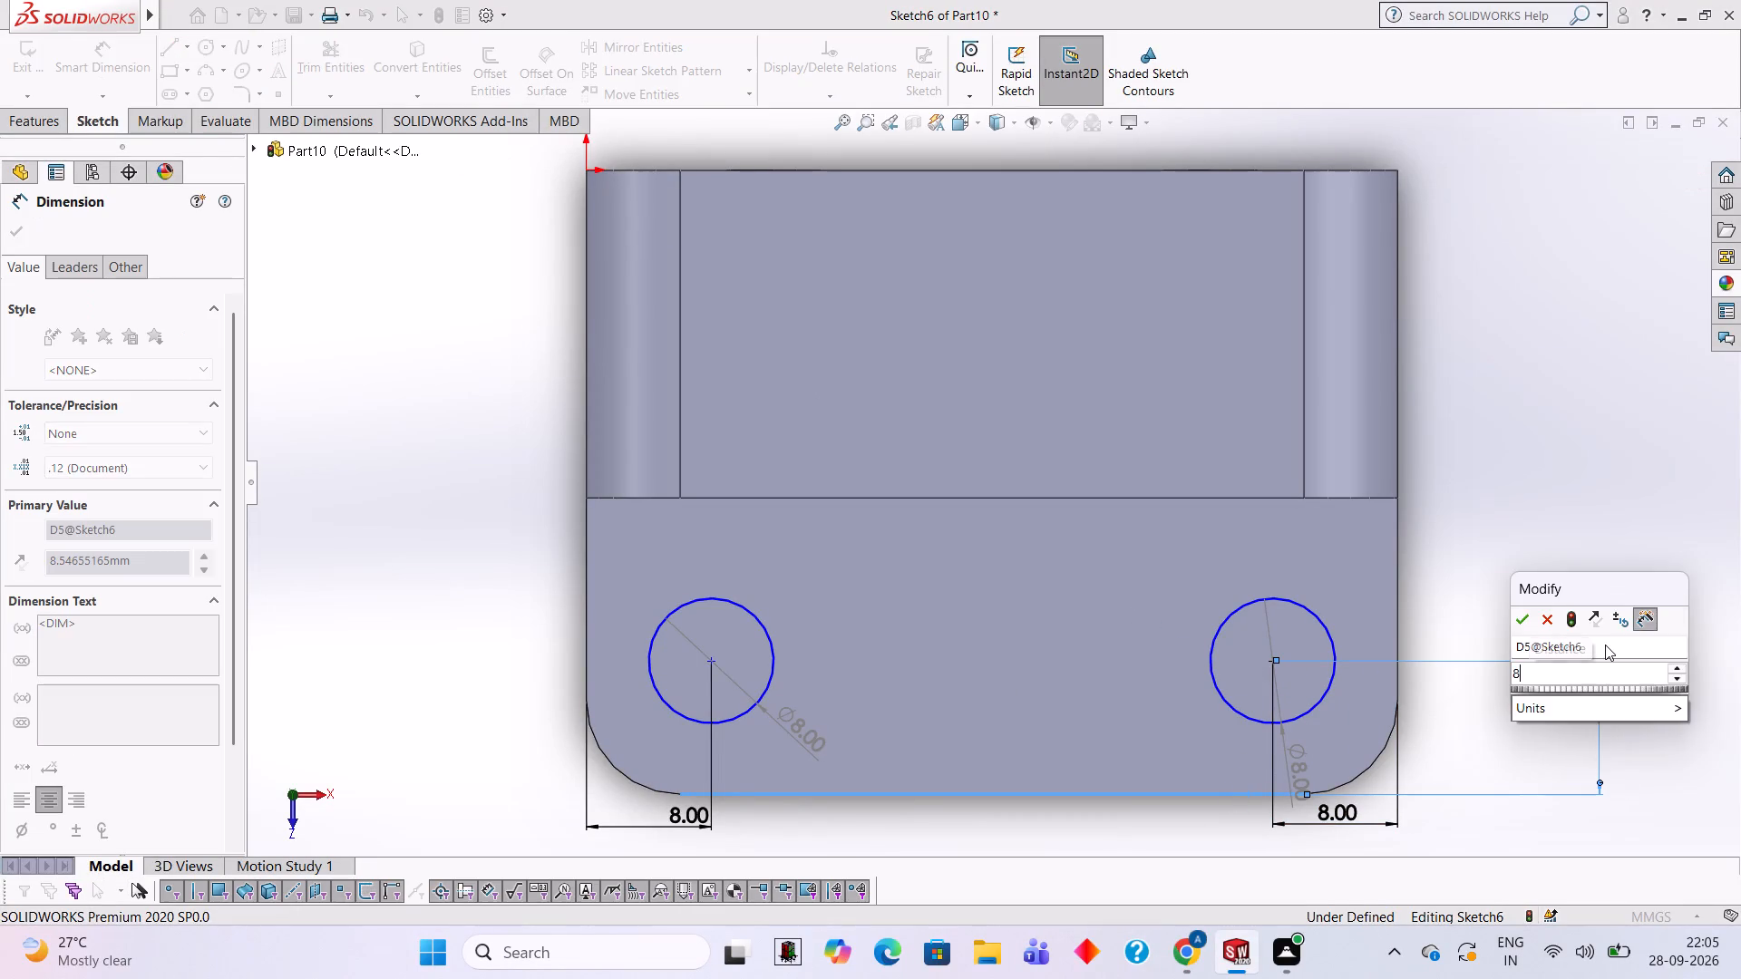
pyautogui.press('Return')
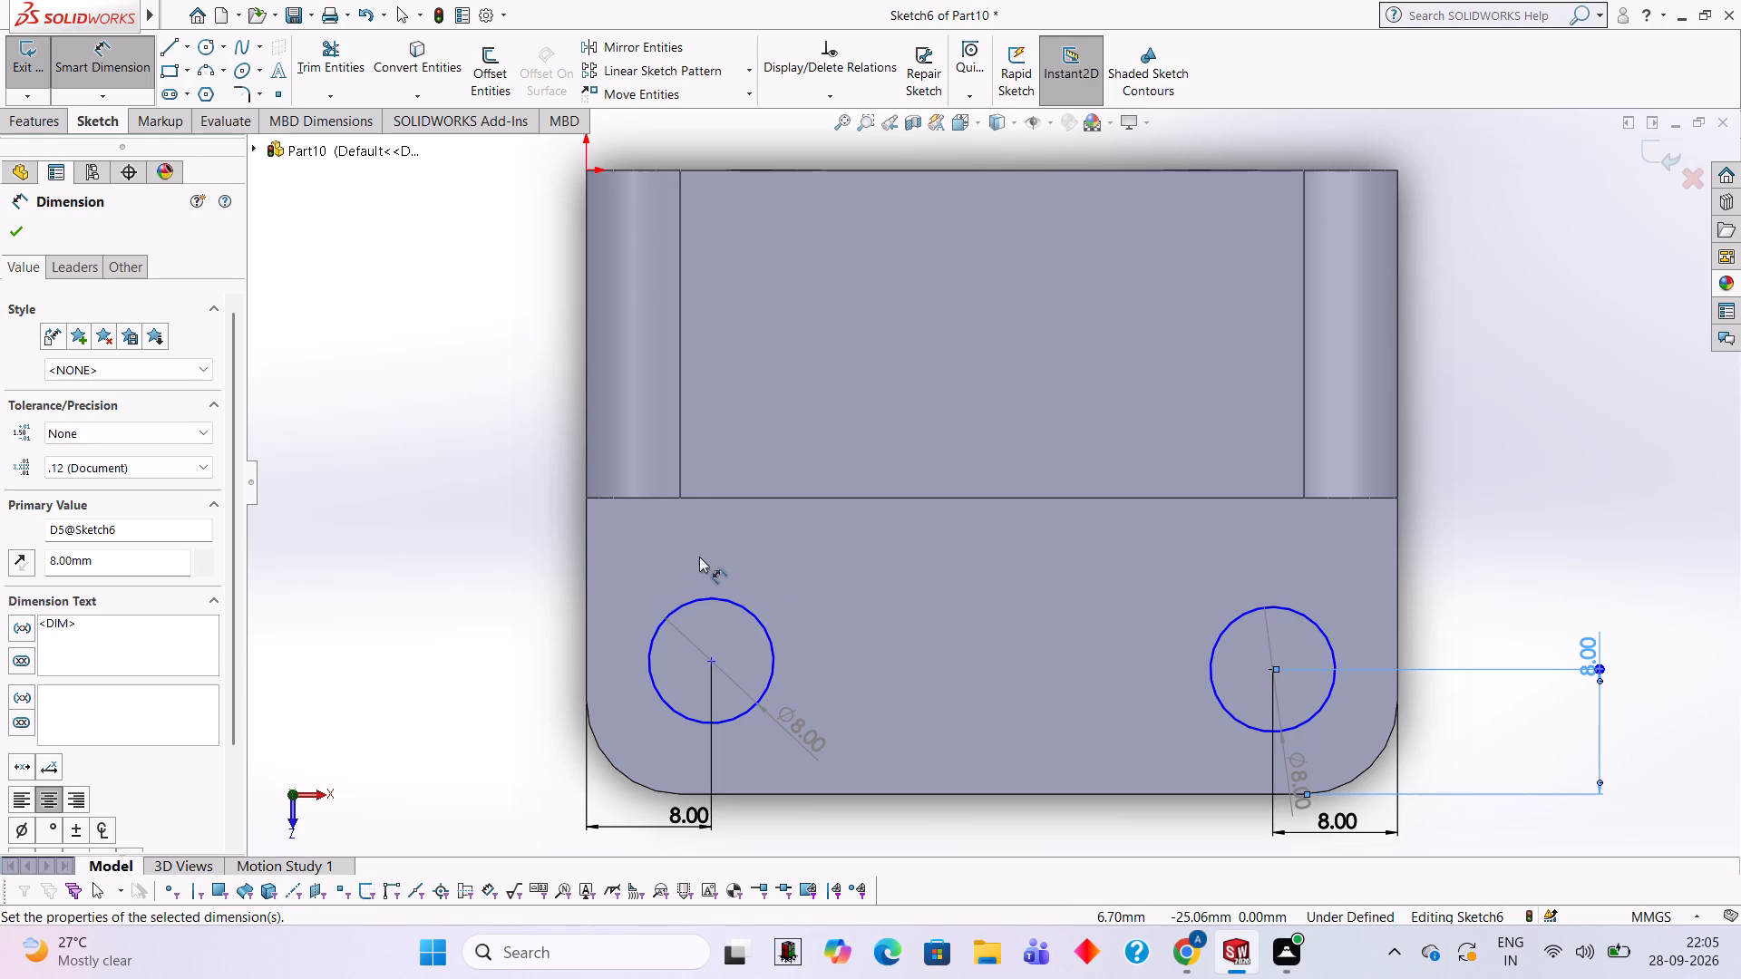
# Dimension the left circle's centre 8 mm from the same front edge of the foot.
pyautogui.click(712, 659)
pyautogui.click(749, 794)
pyautogui.click(494, 732)
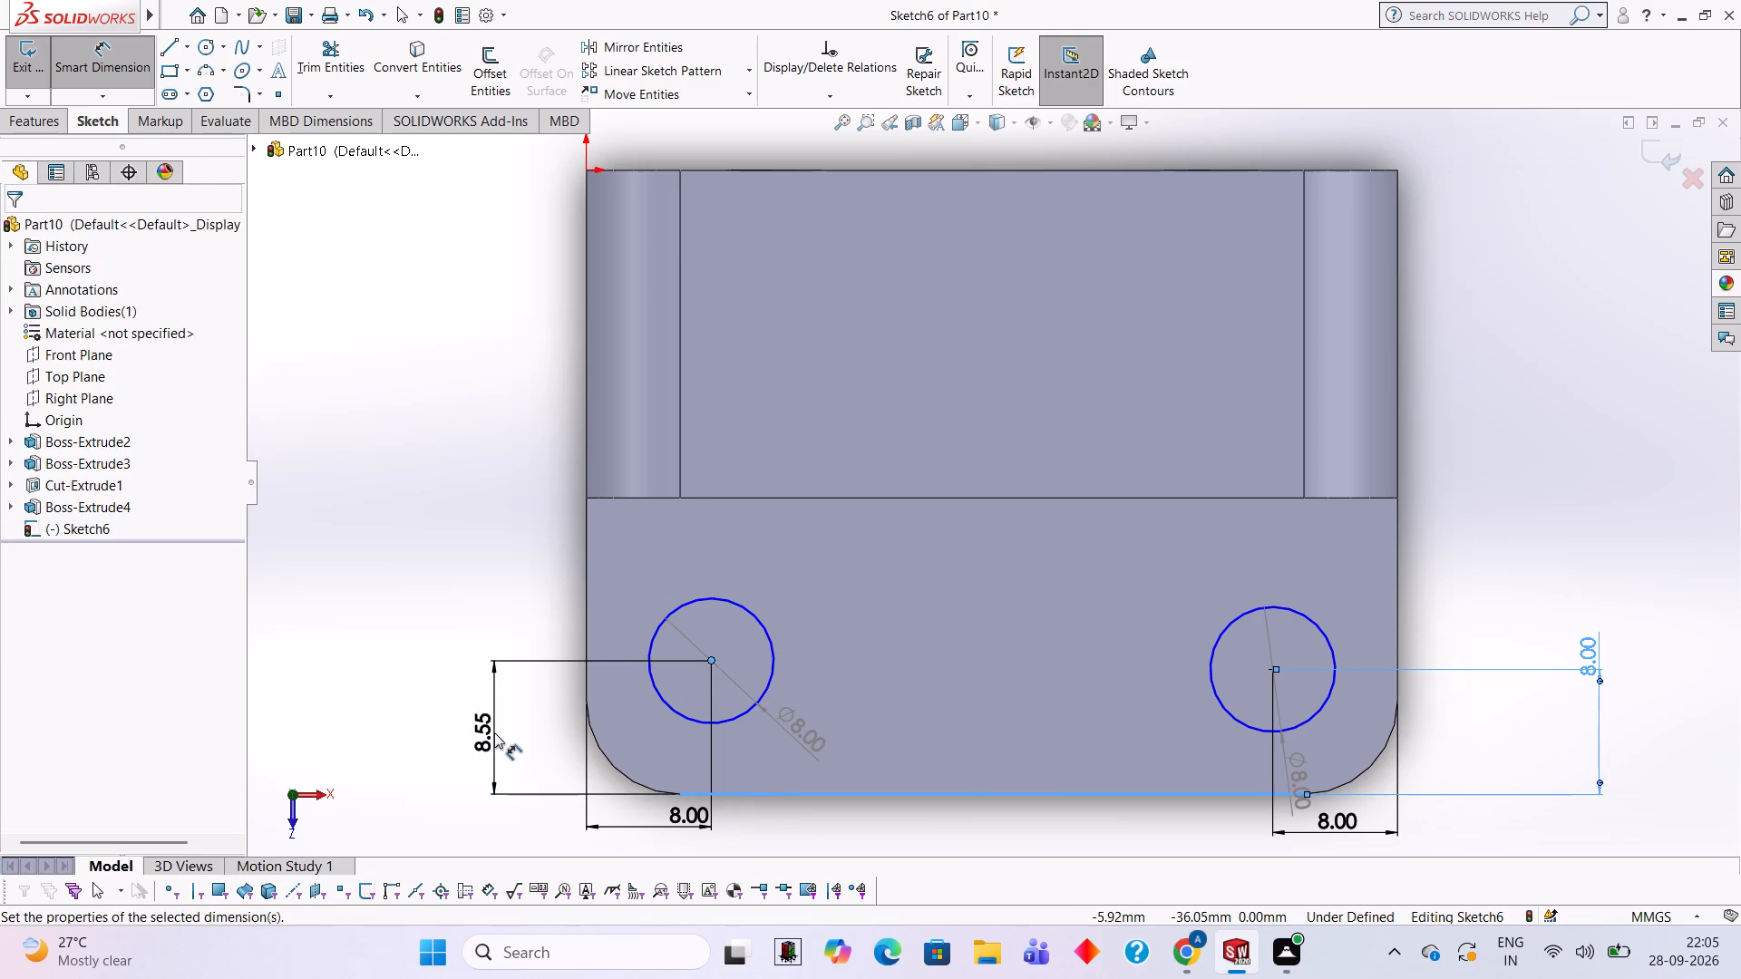
pyautogui.press('8')
pyautogui.press('Return')
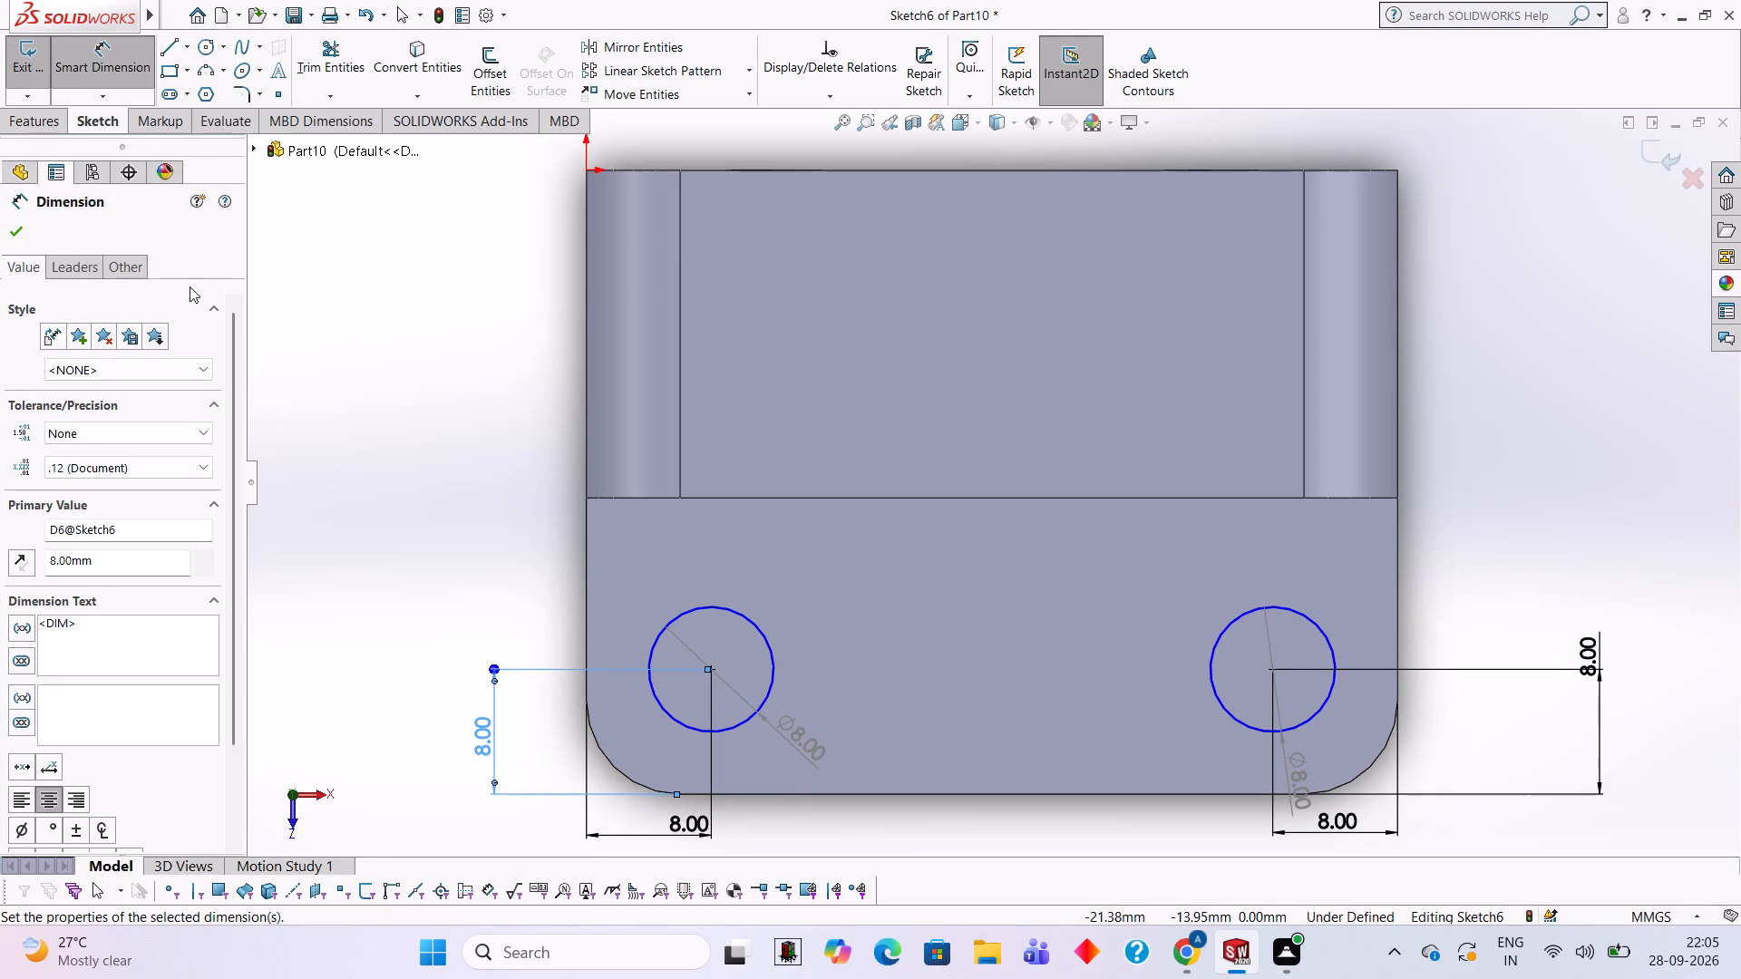
pyautogui.click(20, 220)
# Cut-extrude the two 8 mm circles 12 mm deep, blind, through the foot.
pyautogui.scroll(1, 508, 383)
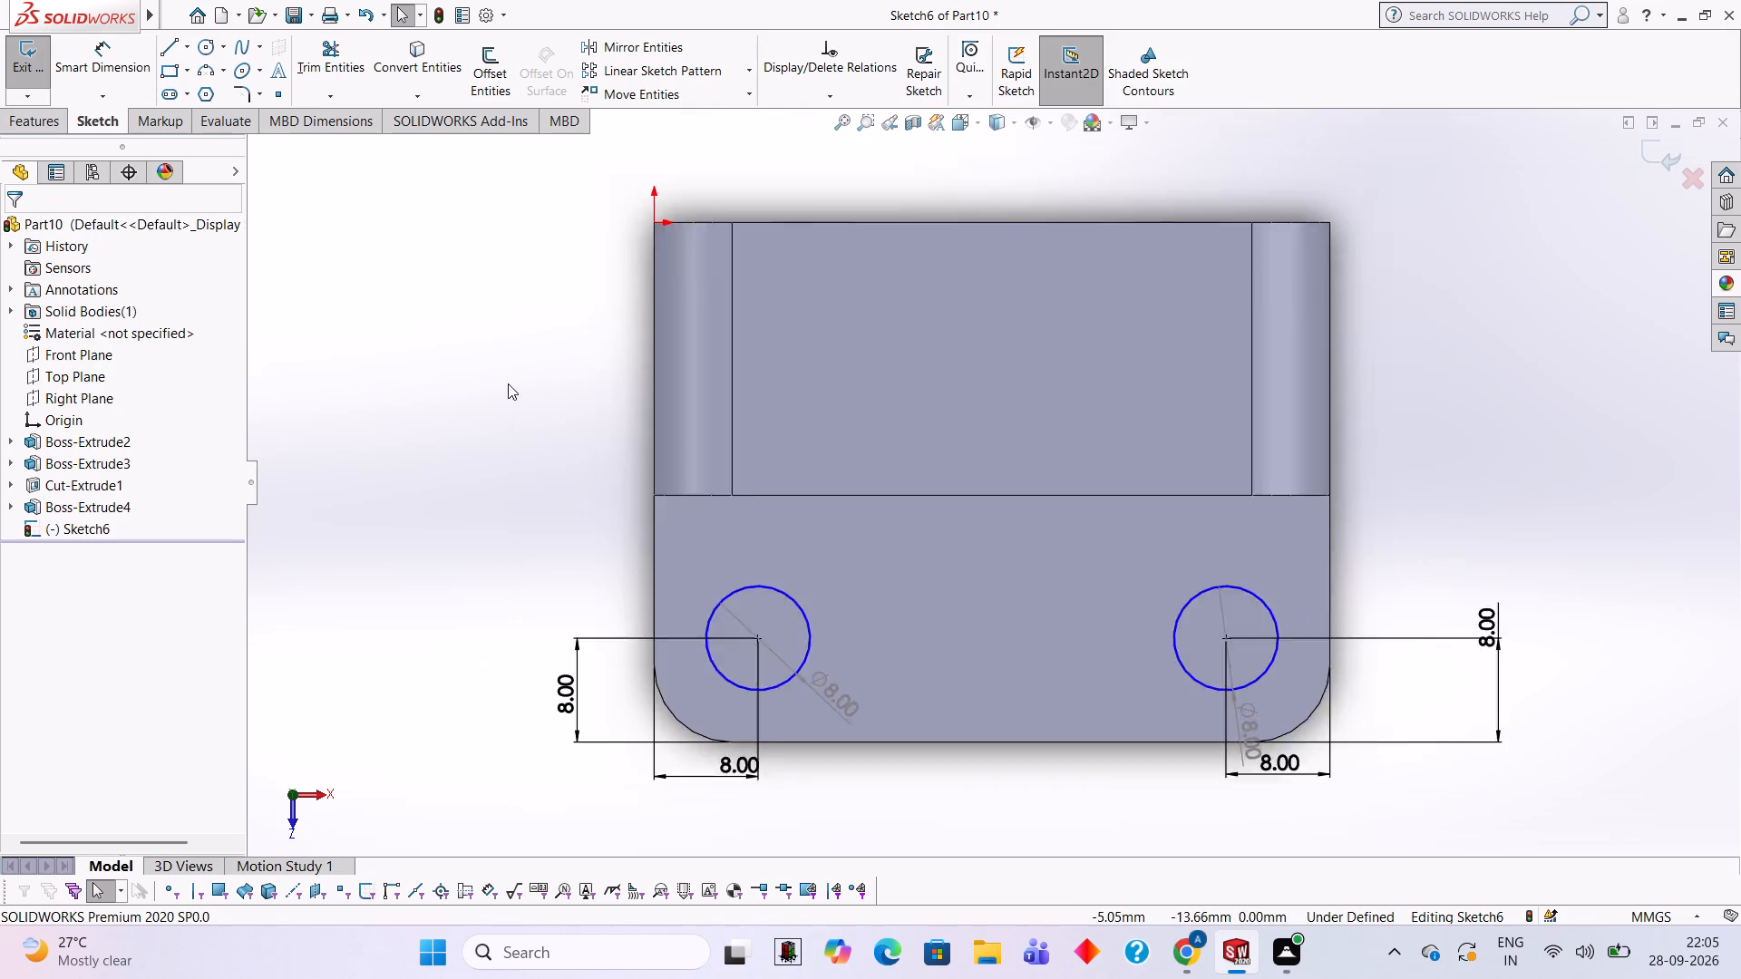
pyautogui.scroll(1, 508, 383)
pyautogui.moveTo(1170, 584); pyautogui.dragTo(1148, 434, button='middle')
pyautogui.scroll(2, 1084, 499)
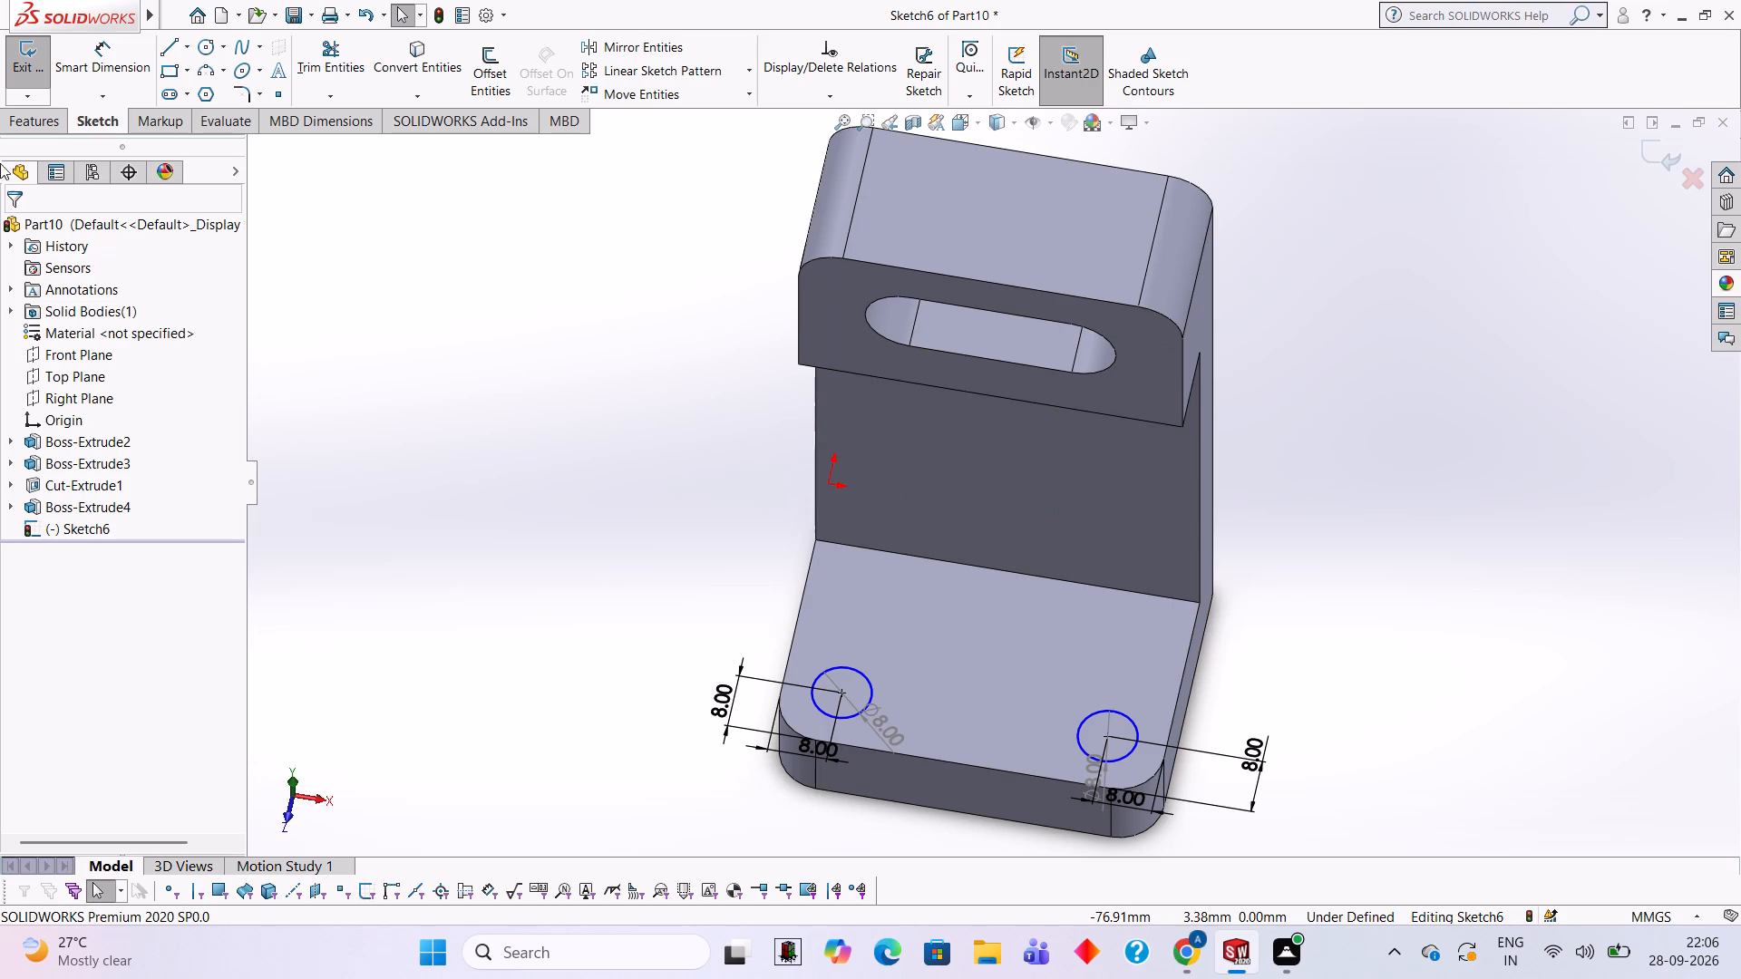
pyautogui.click(45, 126)
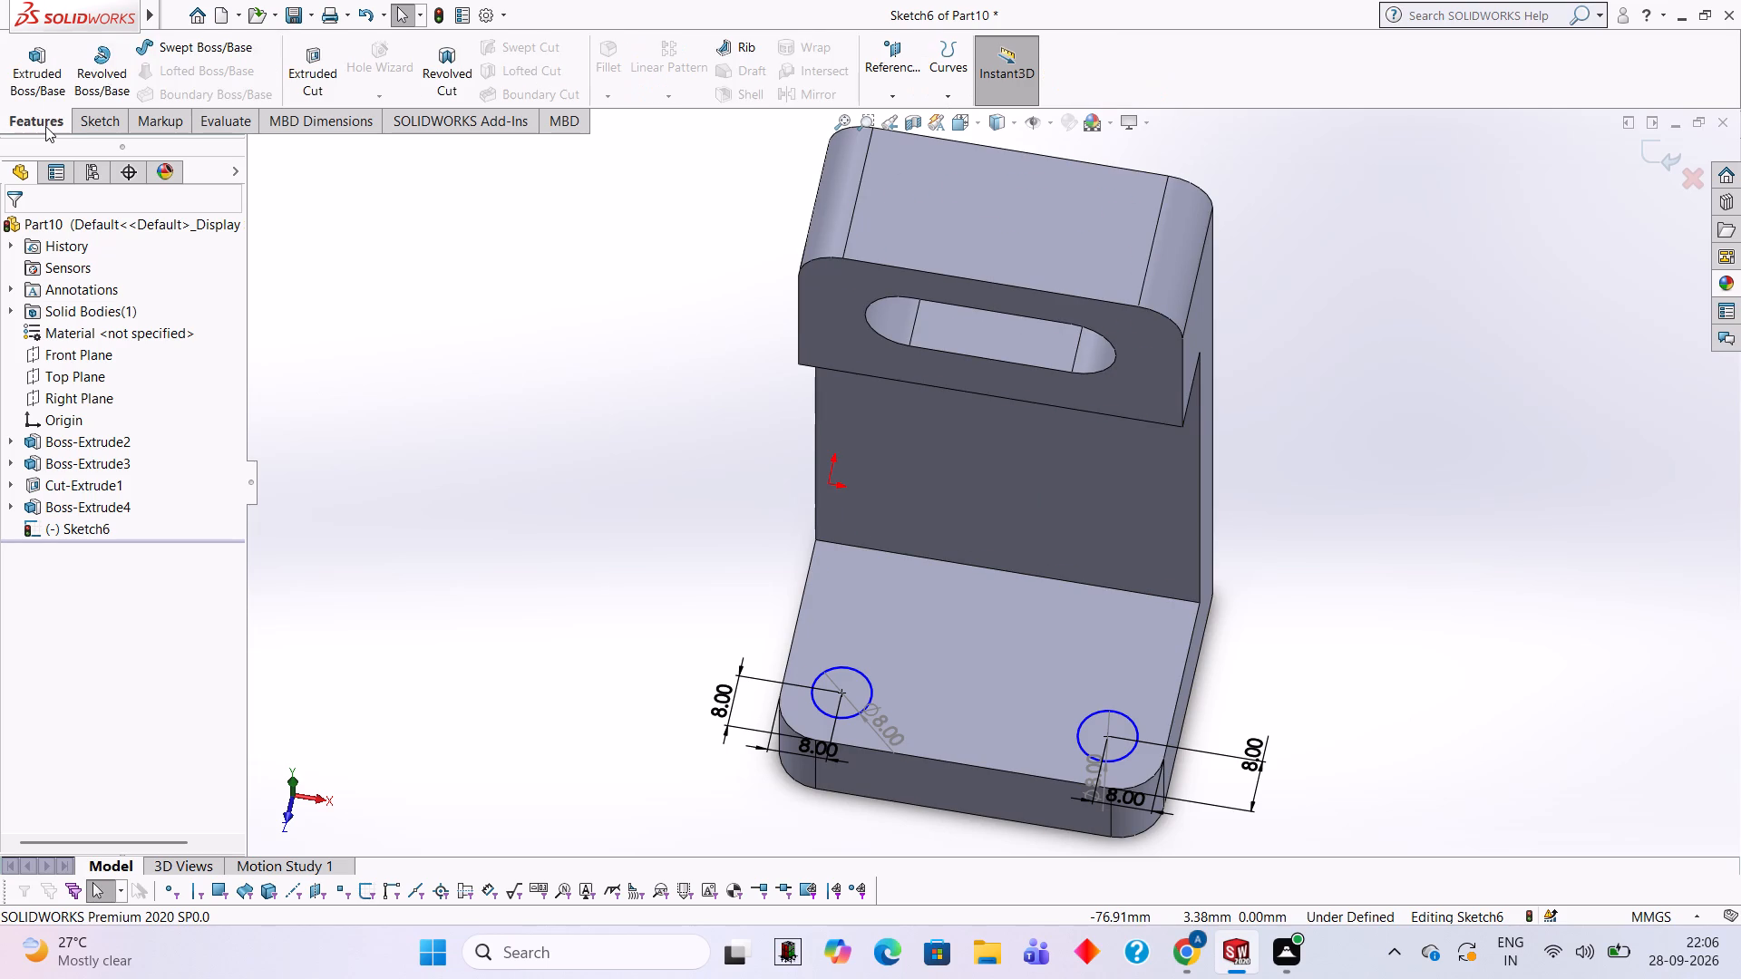
pyautogui.click(320, 79)
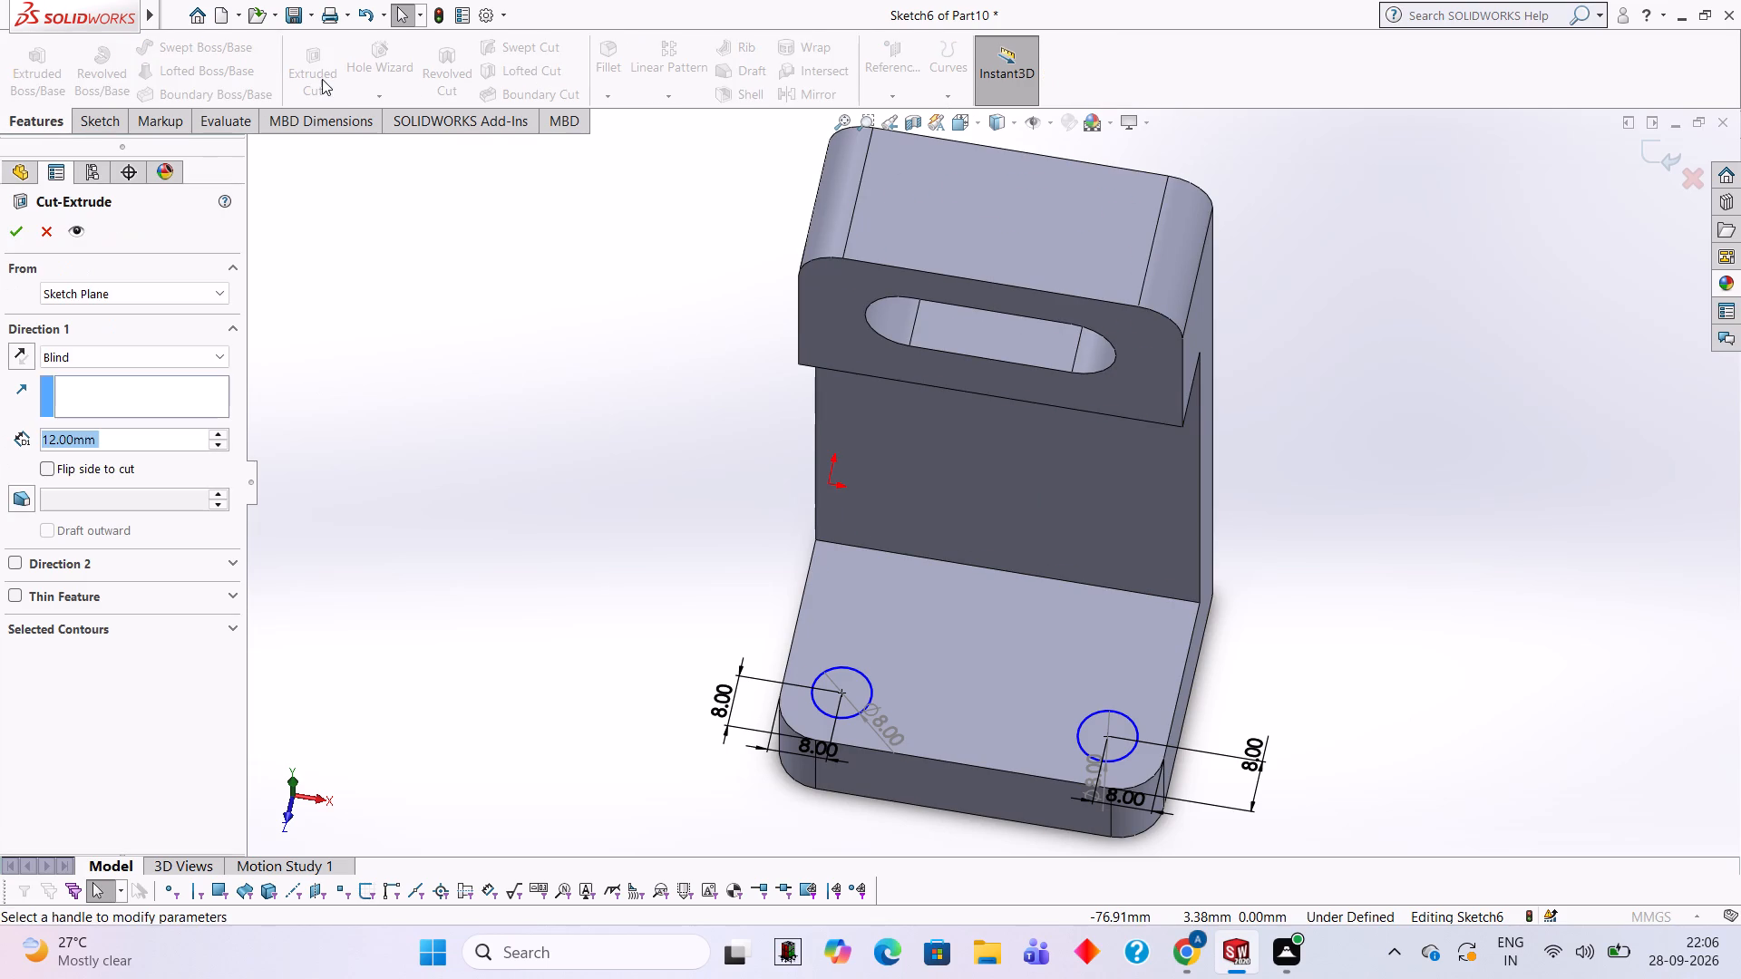
pyautogui.click(7, 231)
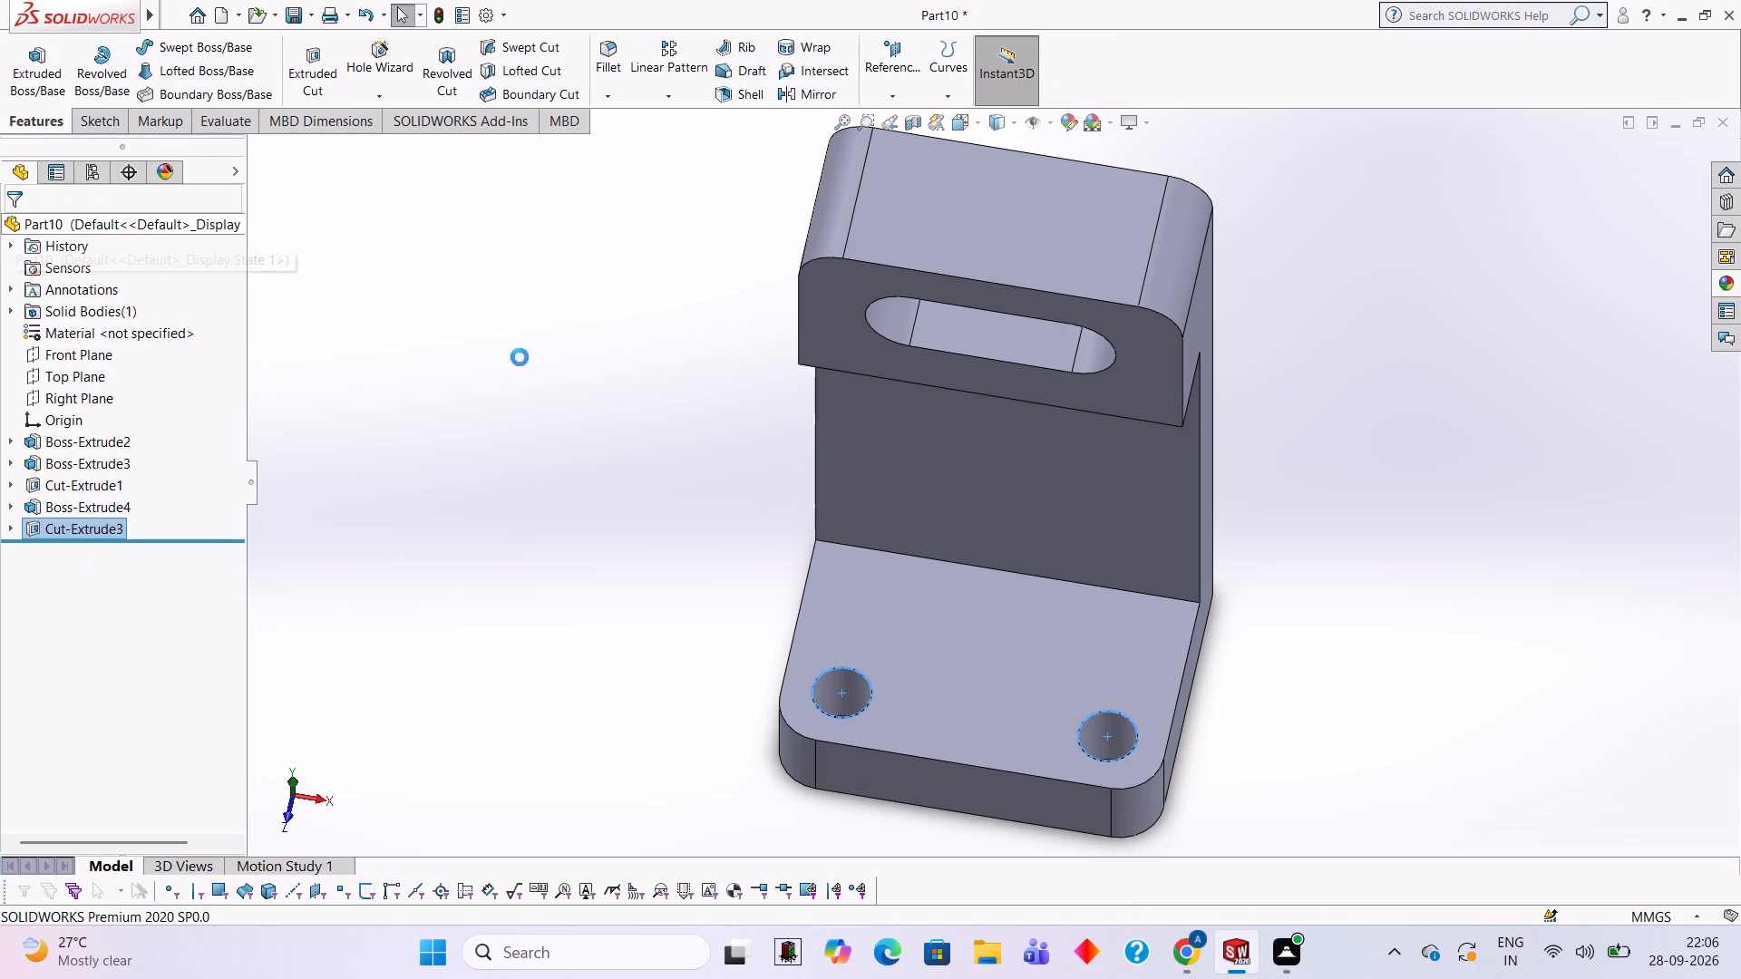
pyautogui.click(520, 357)
pyautogui.scroll(3, 522, 346)
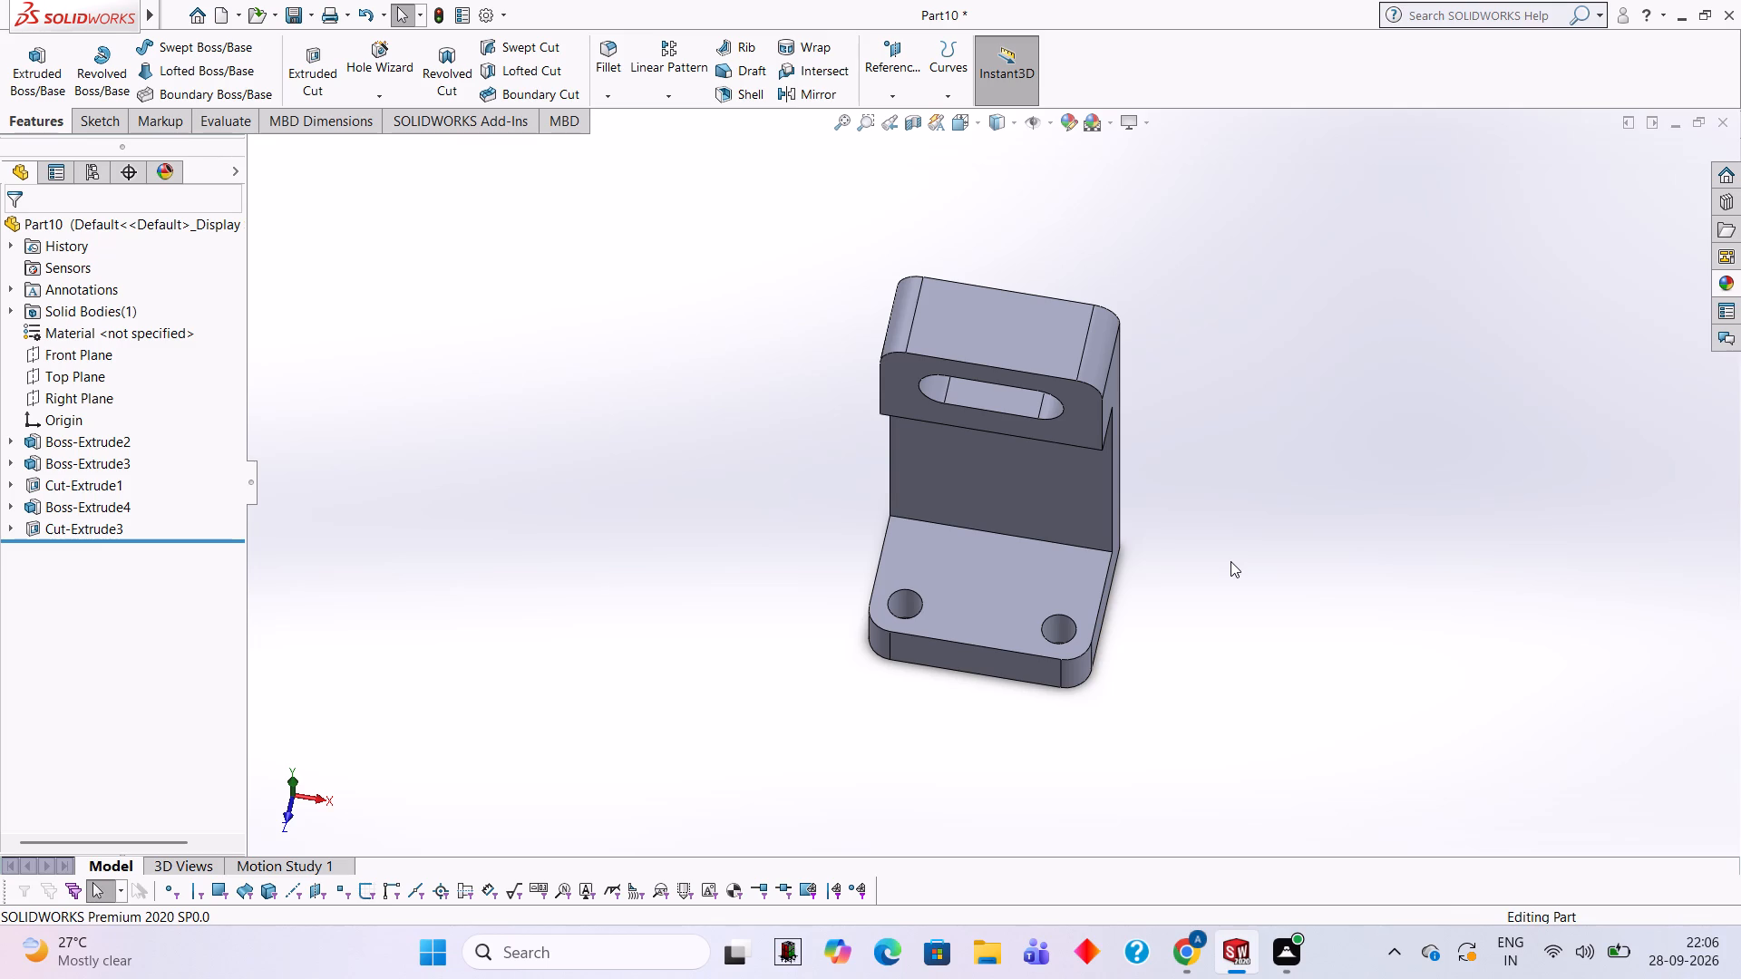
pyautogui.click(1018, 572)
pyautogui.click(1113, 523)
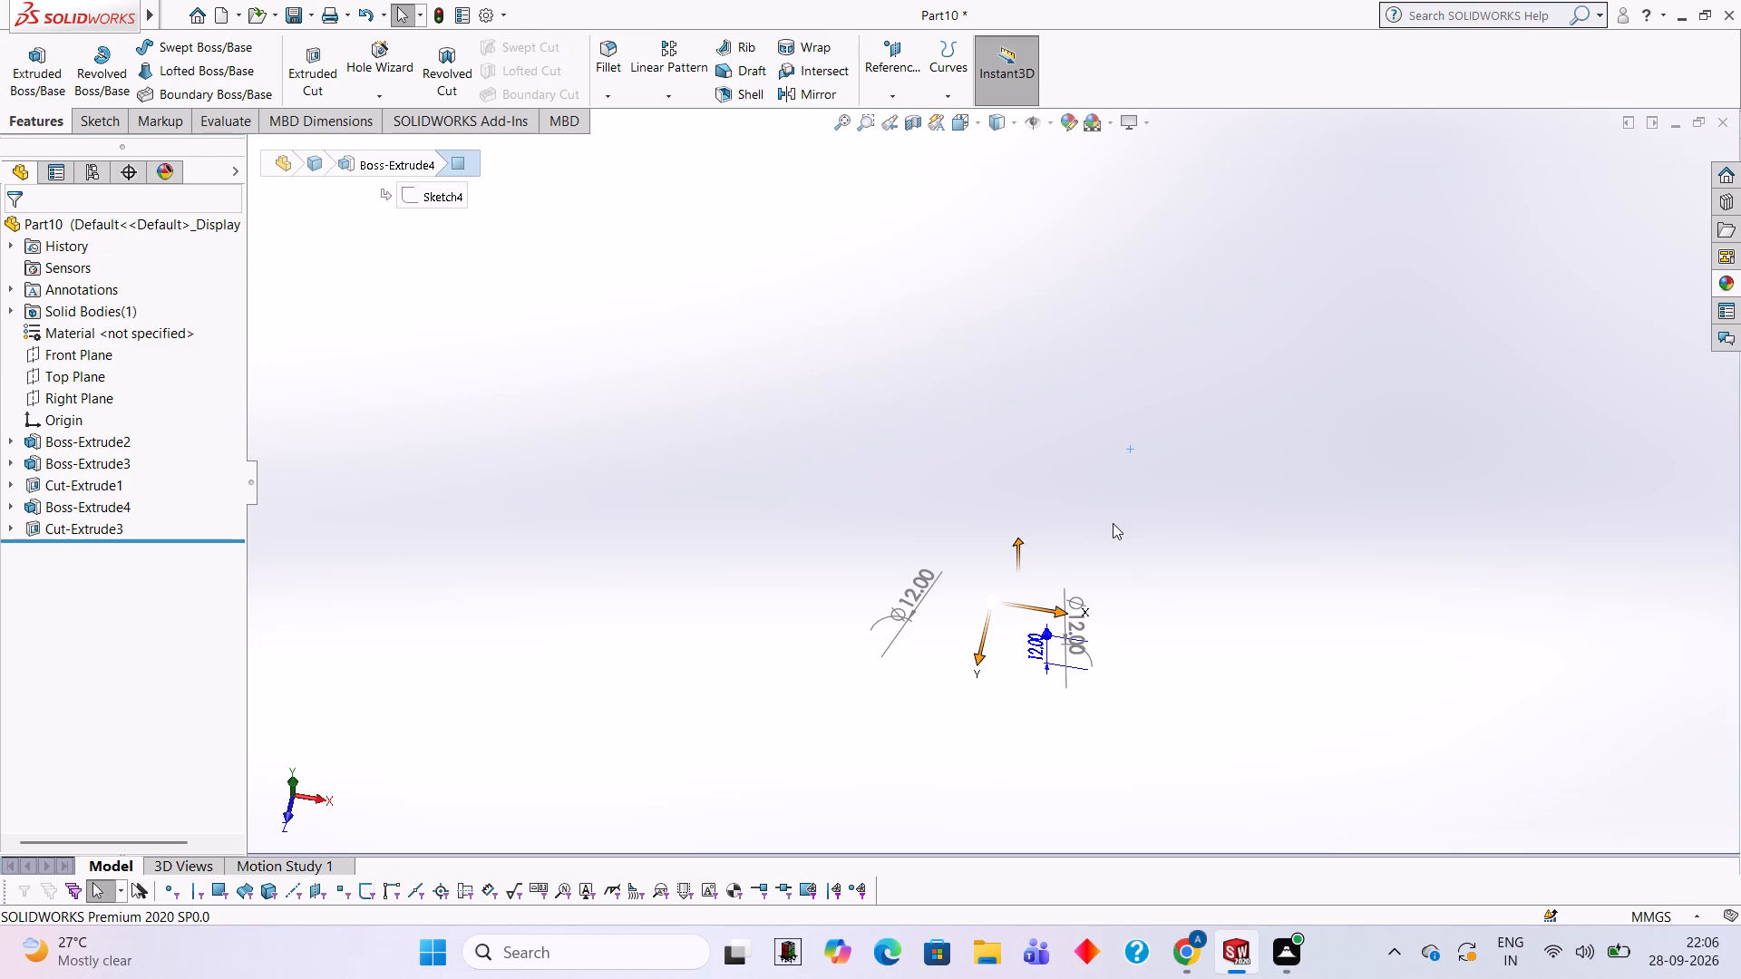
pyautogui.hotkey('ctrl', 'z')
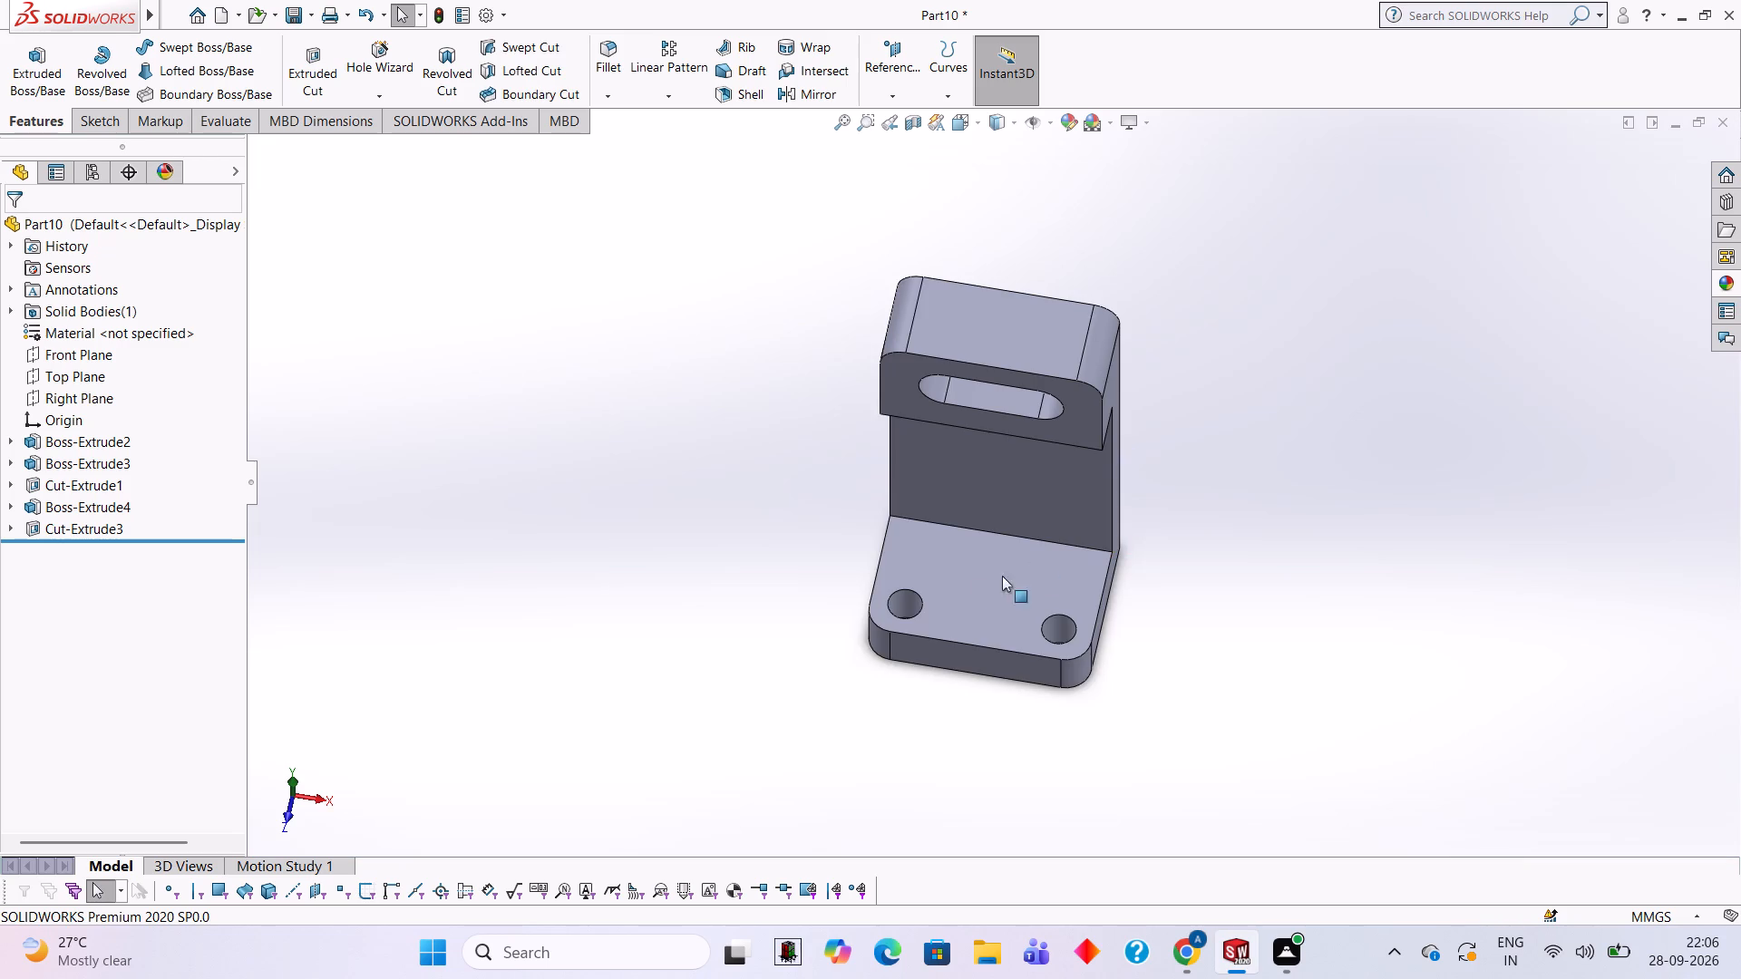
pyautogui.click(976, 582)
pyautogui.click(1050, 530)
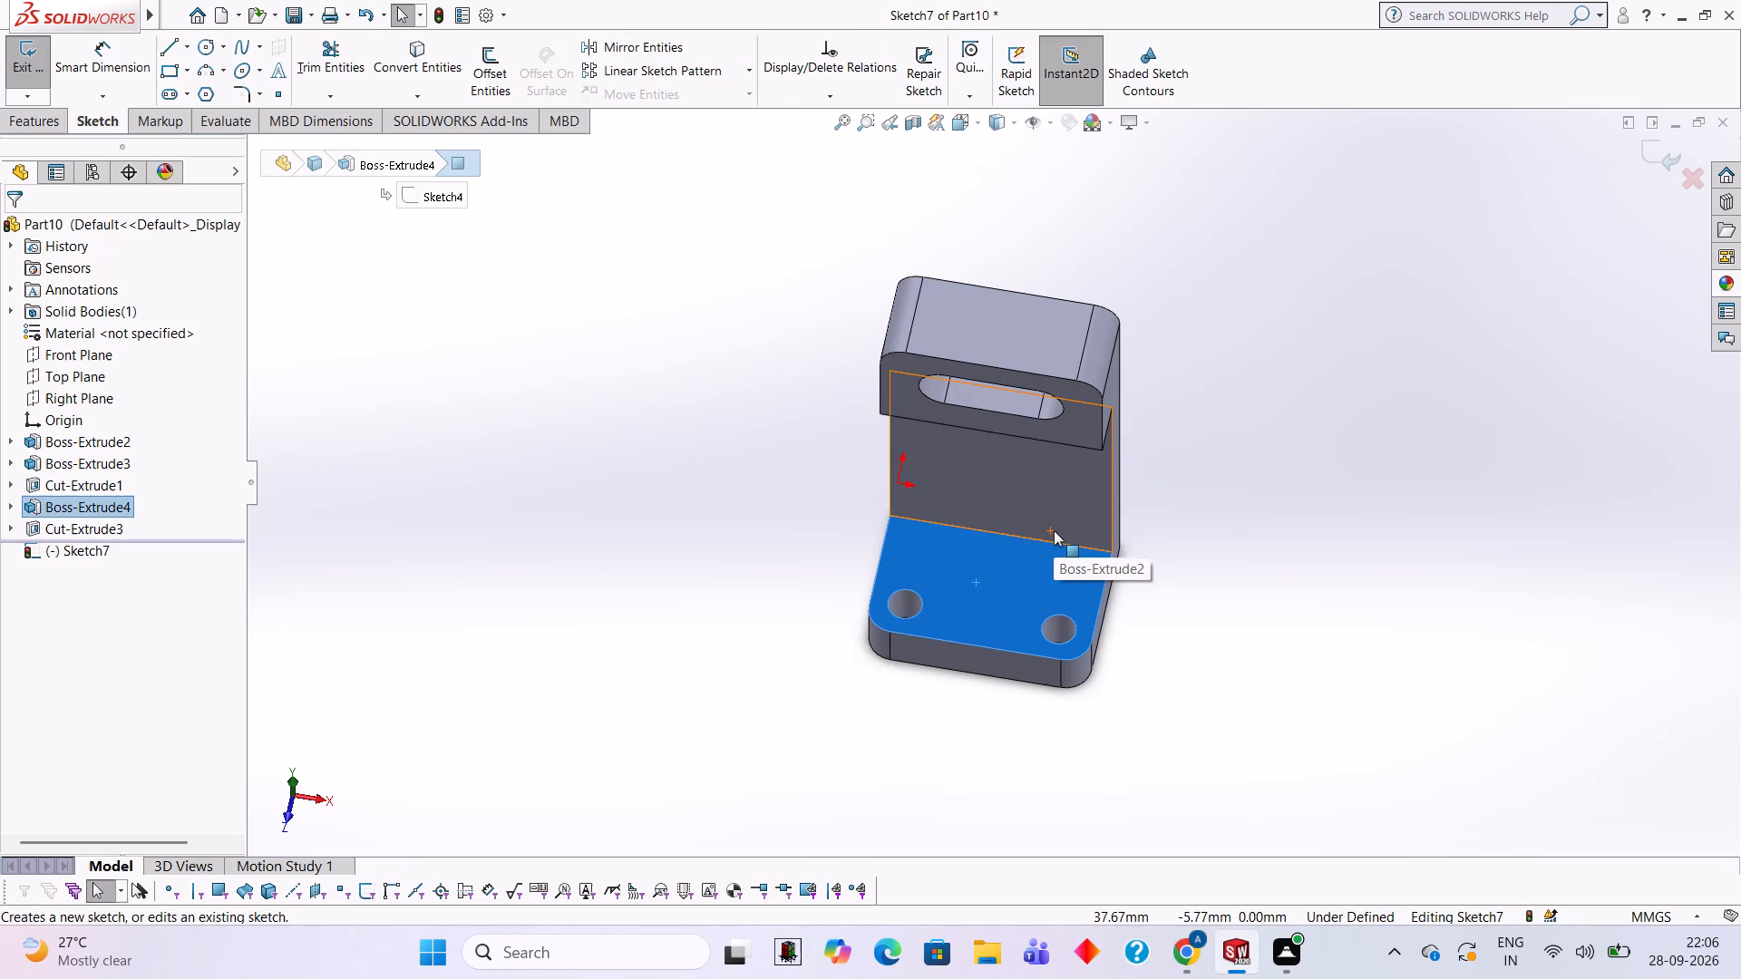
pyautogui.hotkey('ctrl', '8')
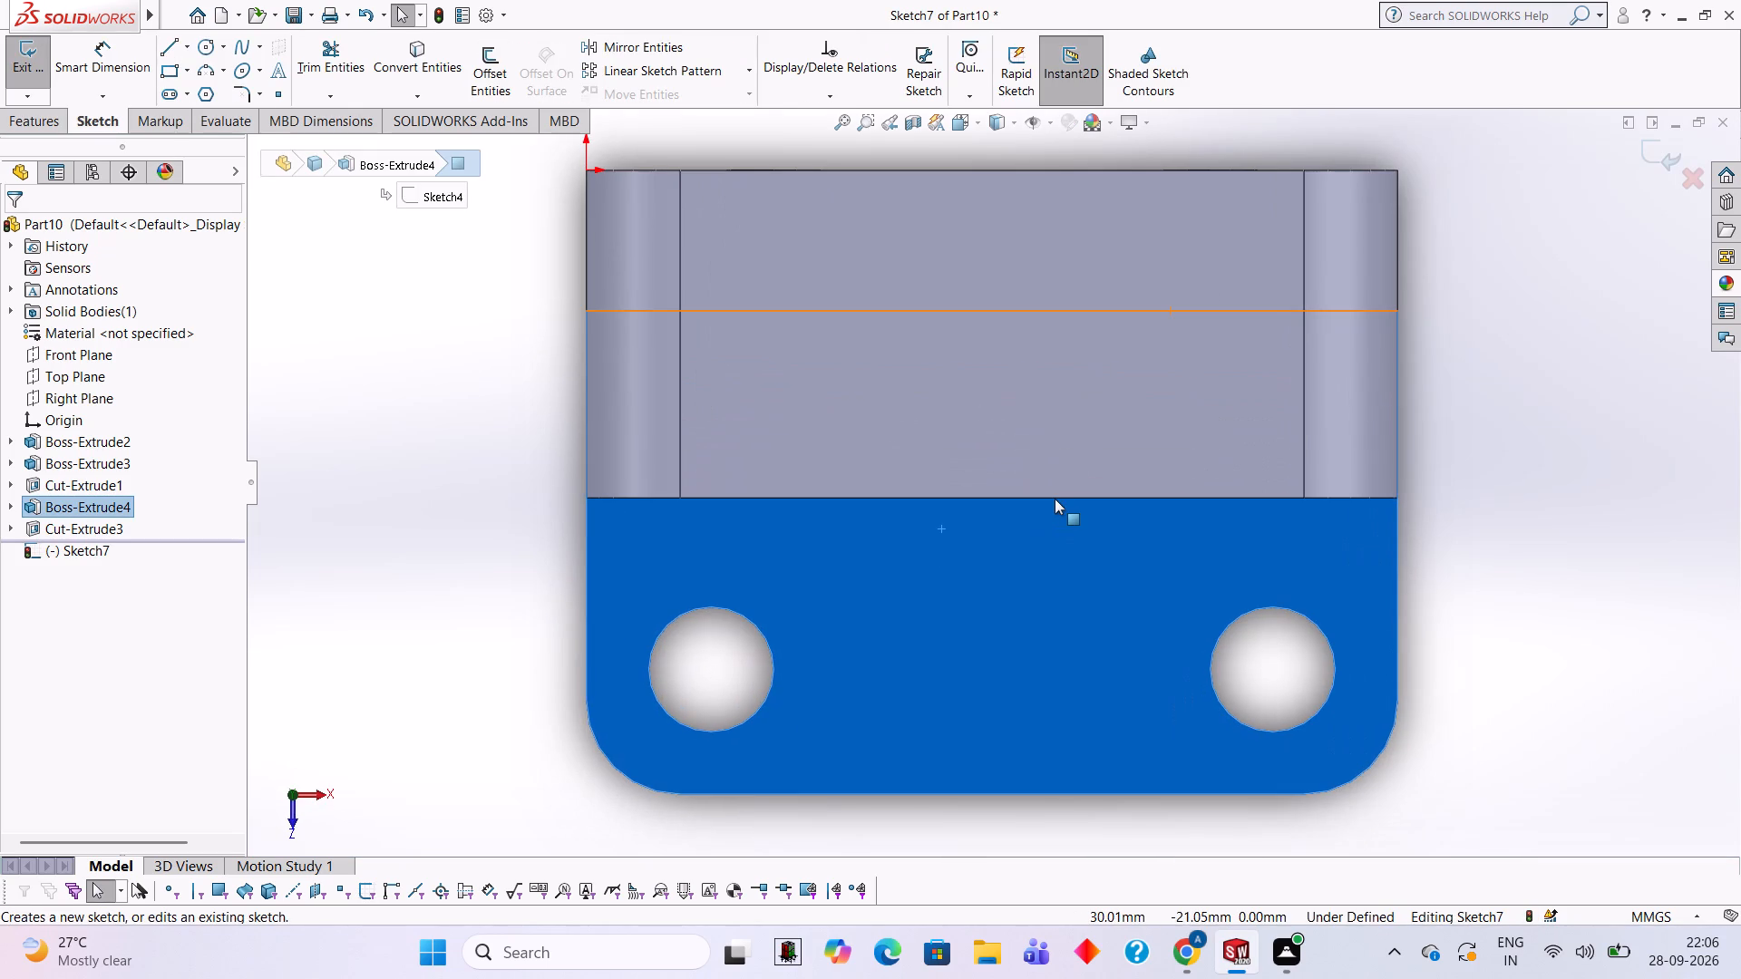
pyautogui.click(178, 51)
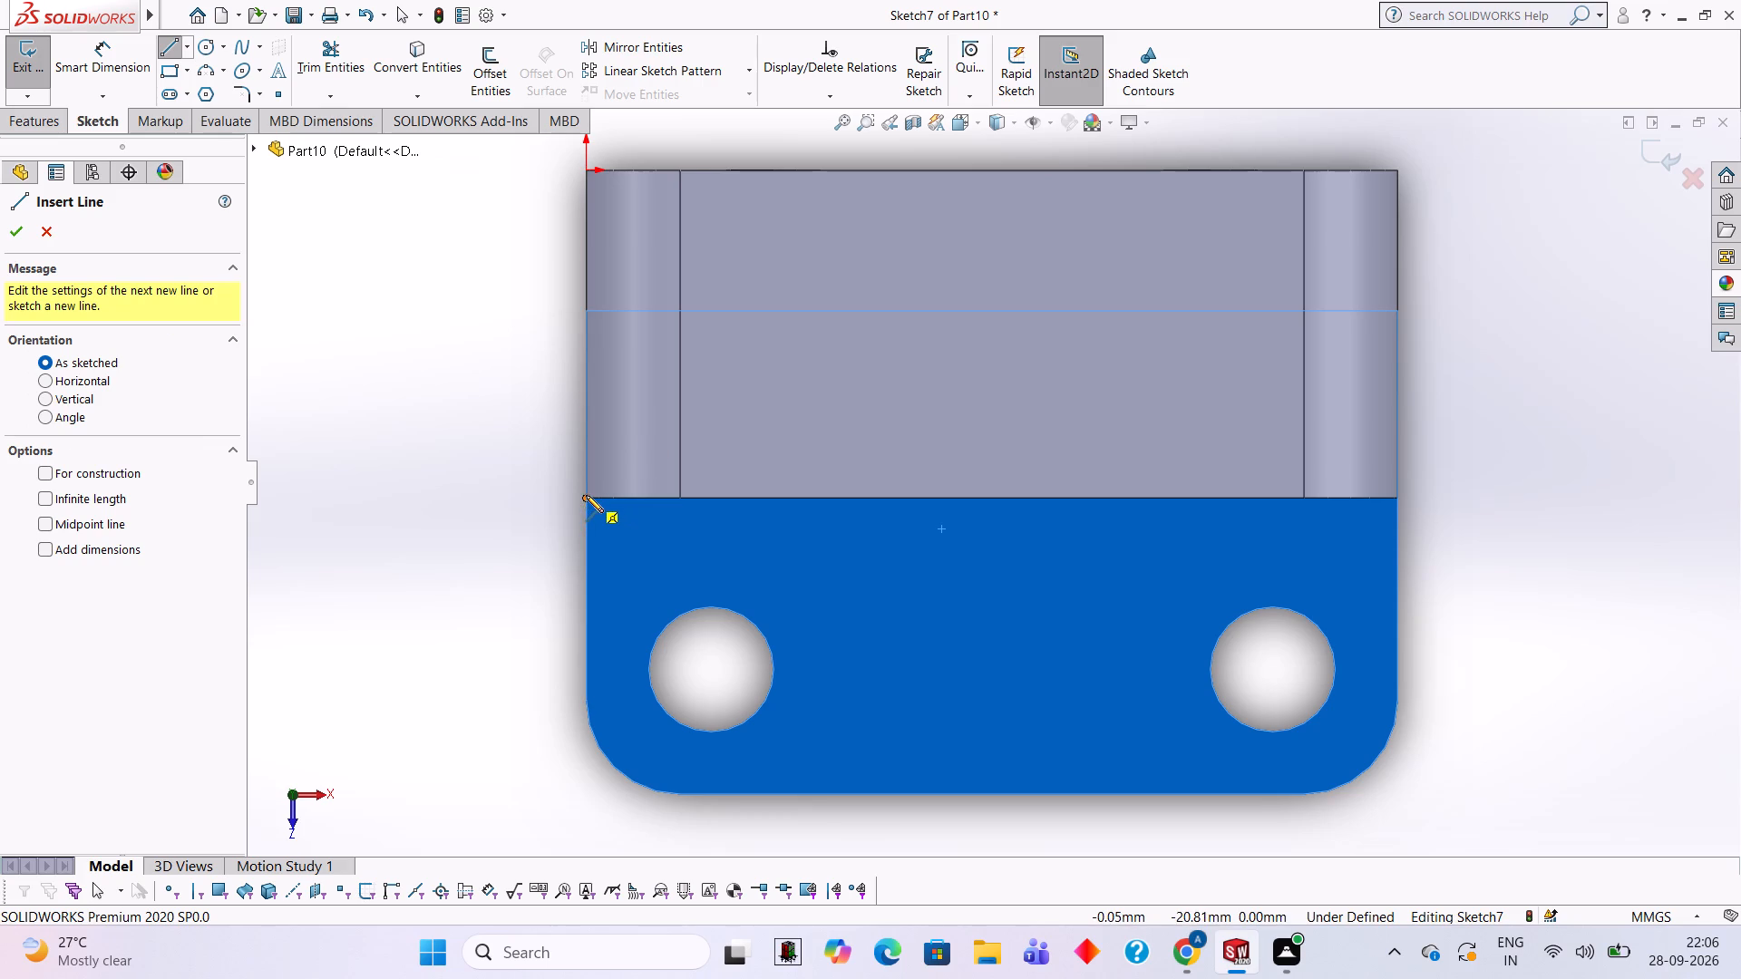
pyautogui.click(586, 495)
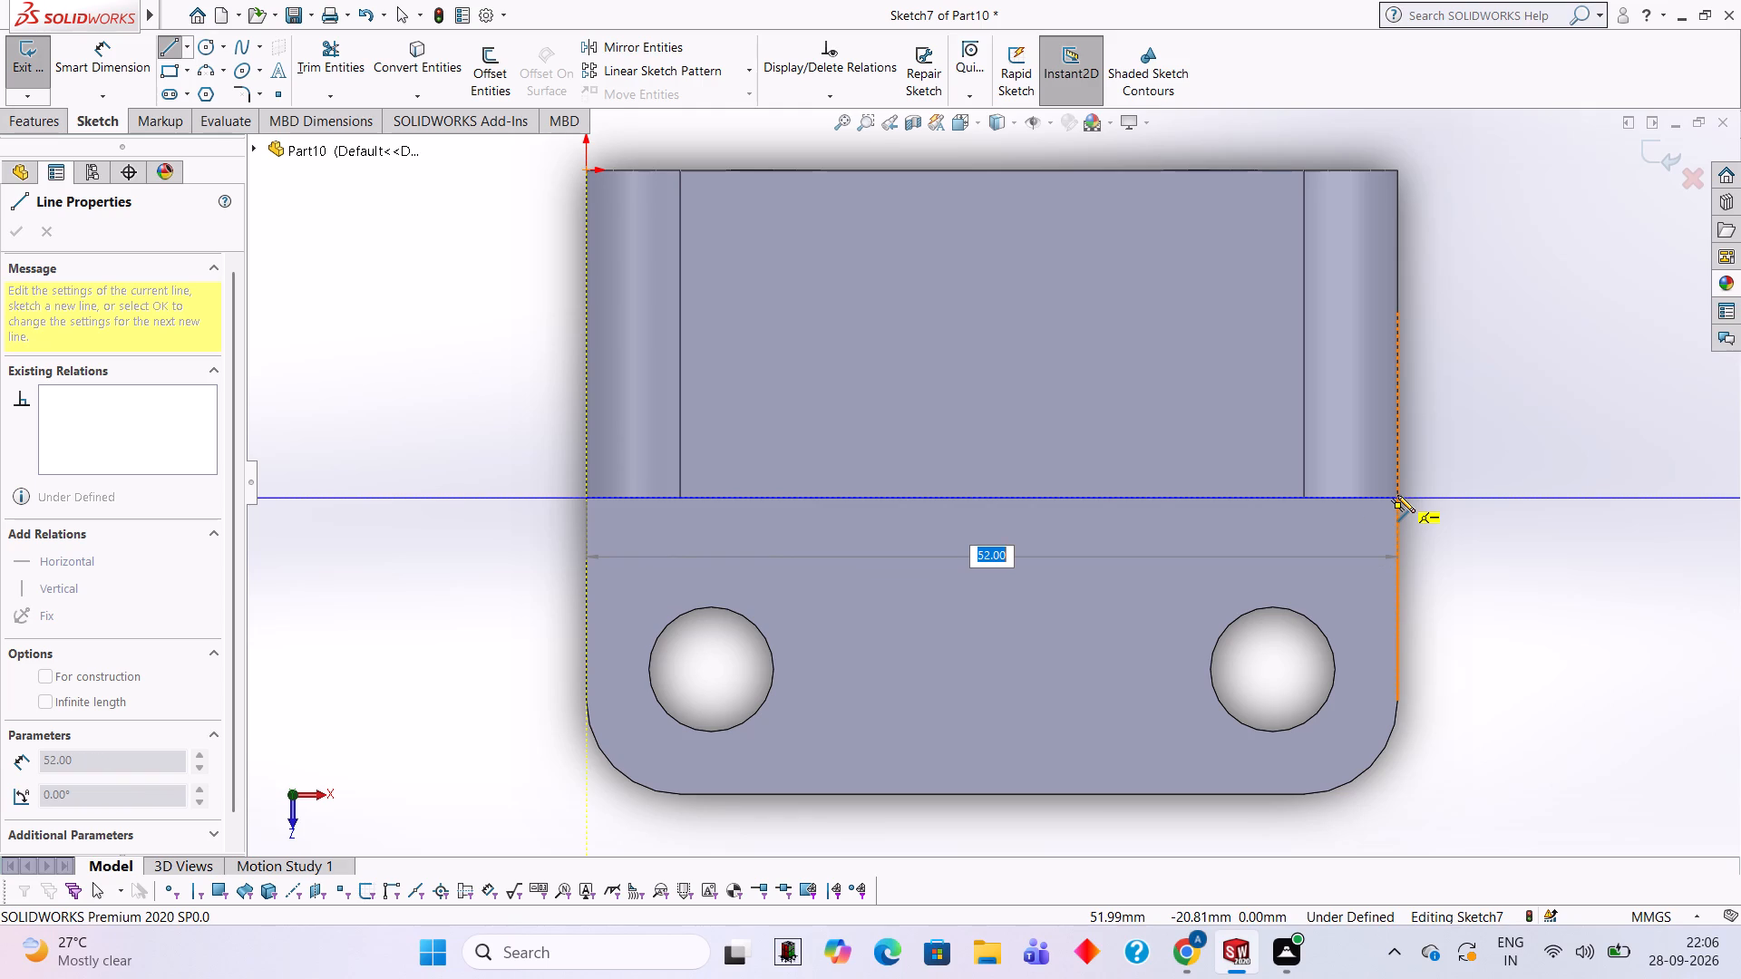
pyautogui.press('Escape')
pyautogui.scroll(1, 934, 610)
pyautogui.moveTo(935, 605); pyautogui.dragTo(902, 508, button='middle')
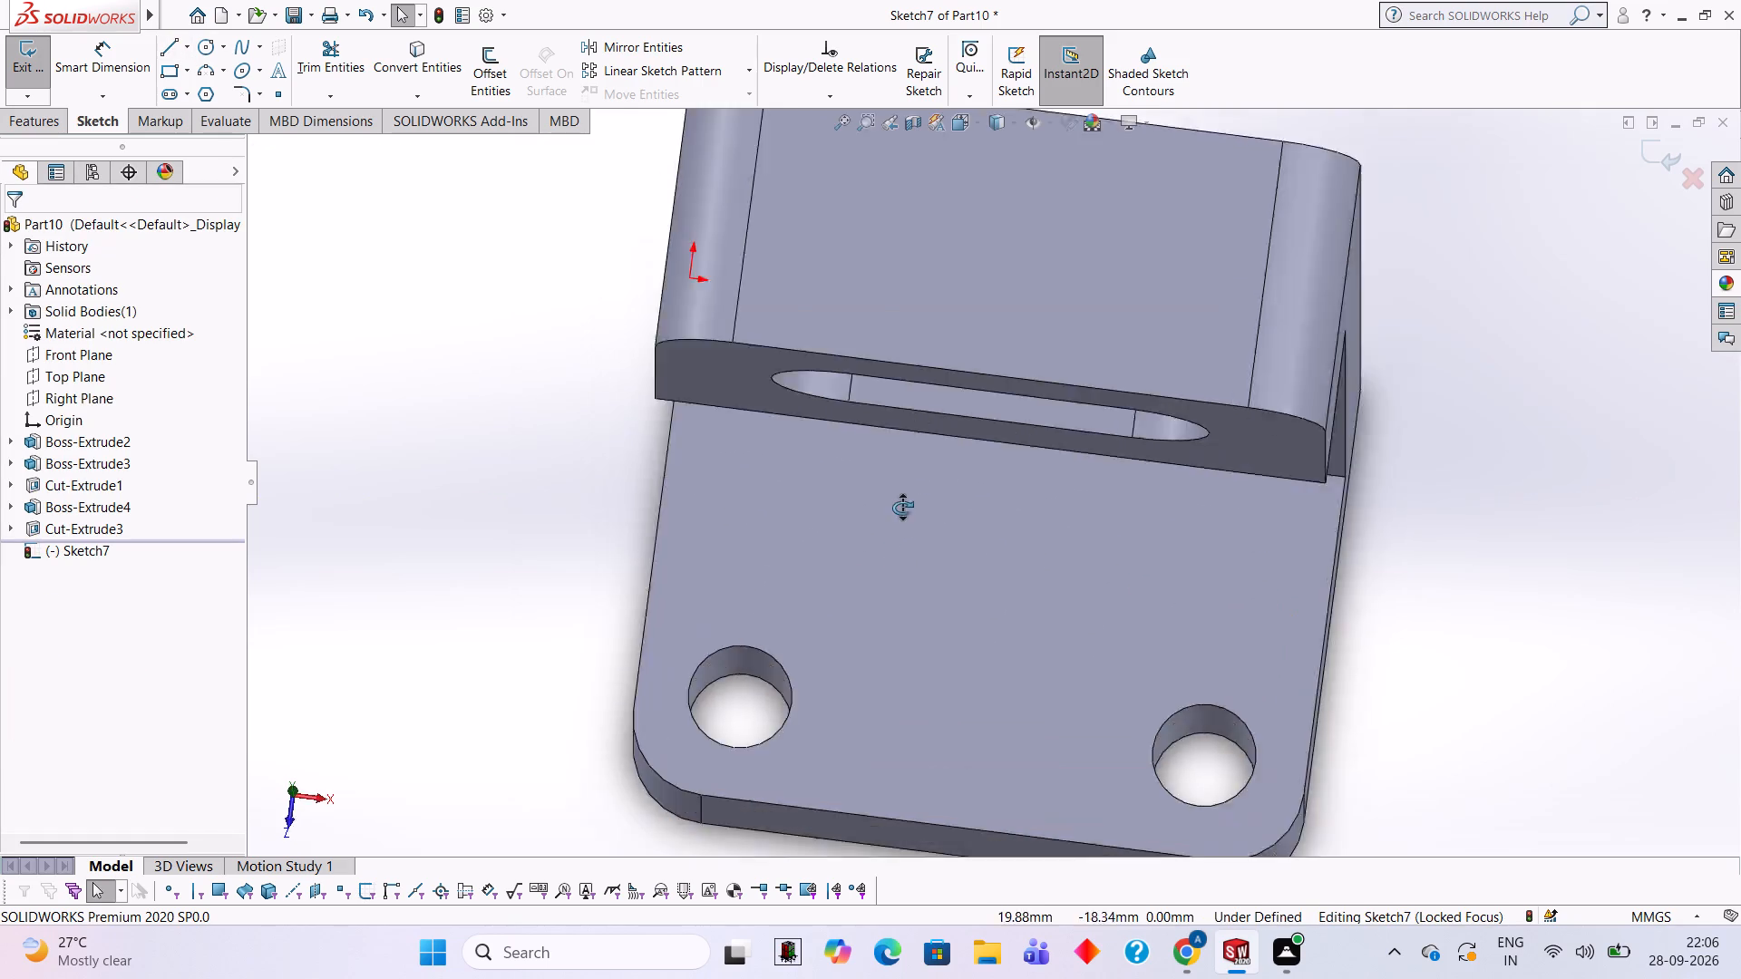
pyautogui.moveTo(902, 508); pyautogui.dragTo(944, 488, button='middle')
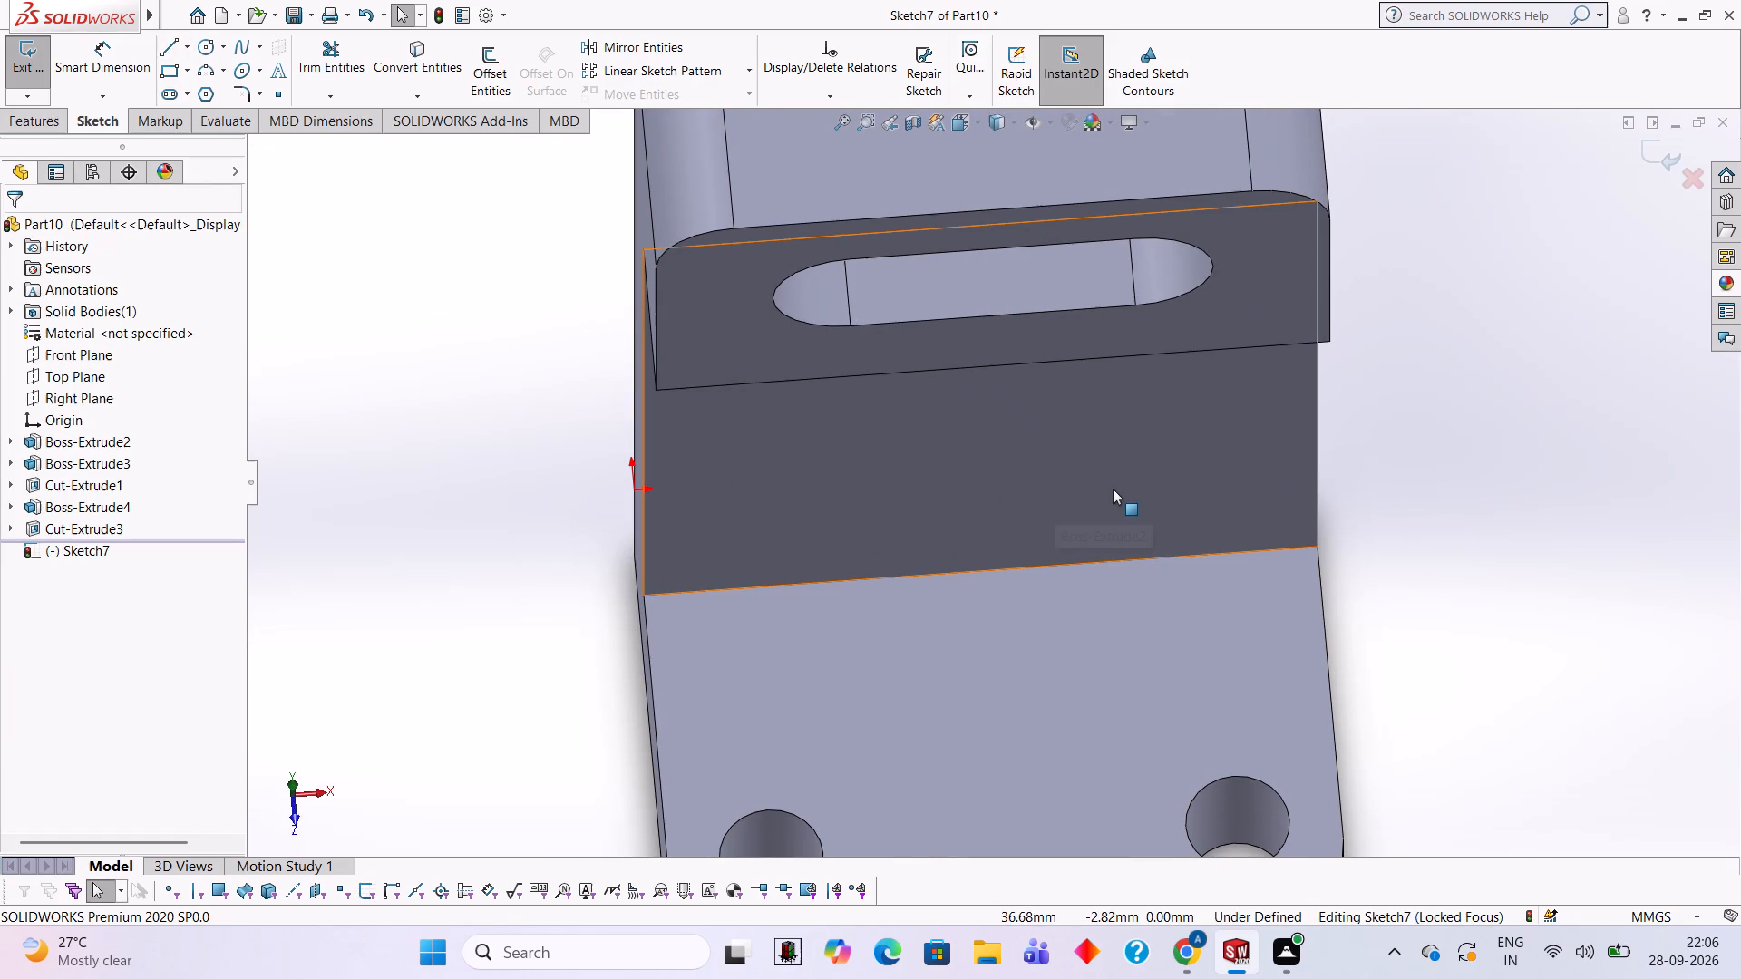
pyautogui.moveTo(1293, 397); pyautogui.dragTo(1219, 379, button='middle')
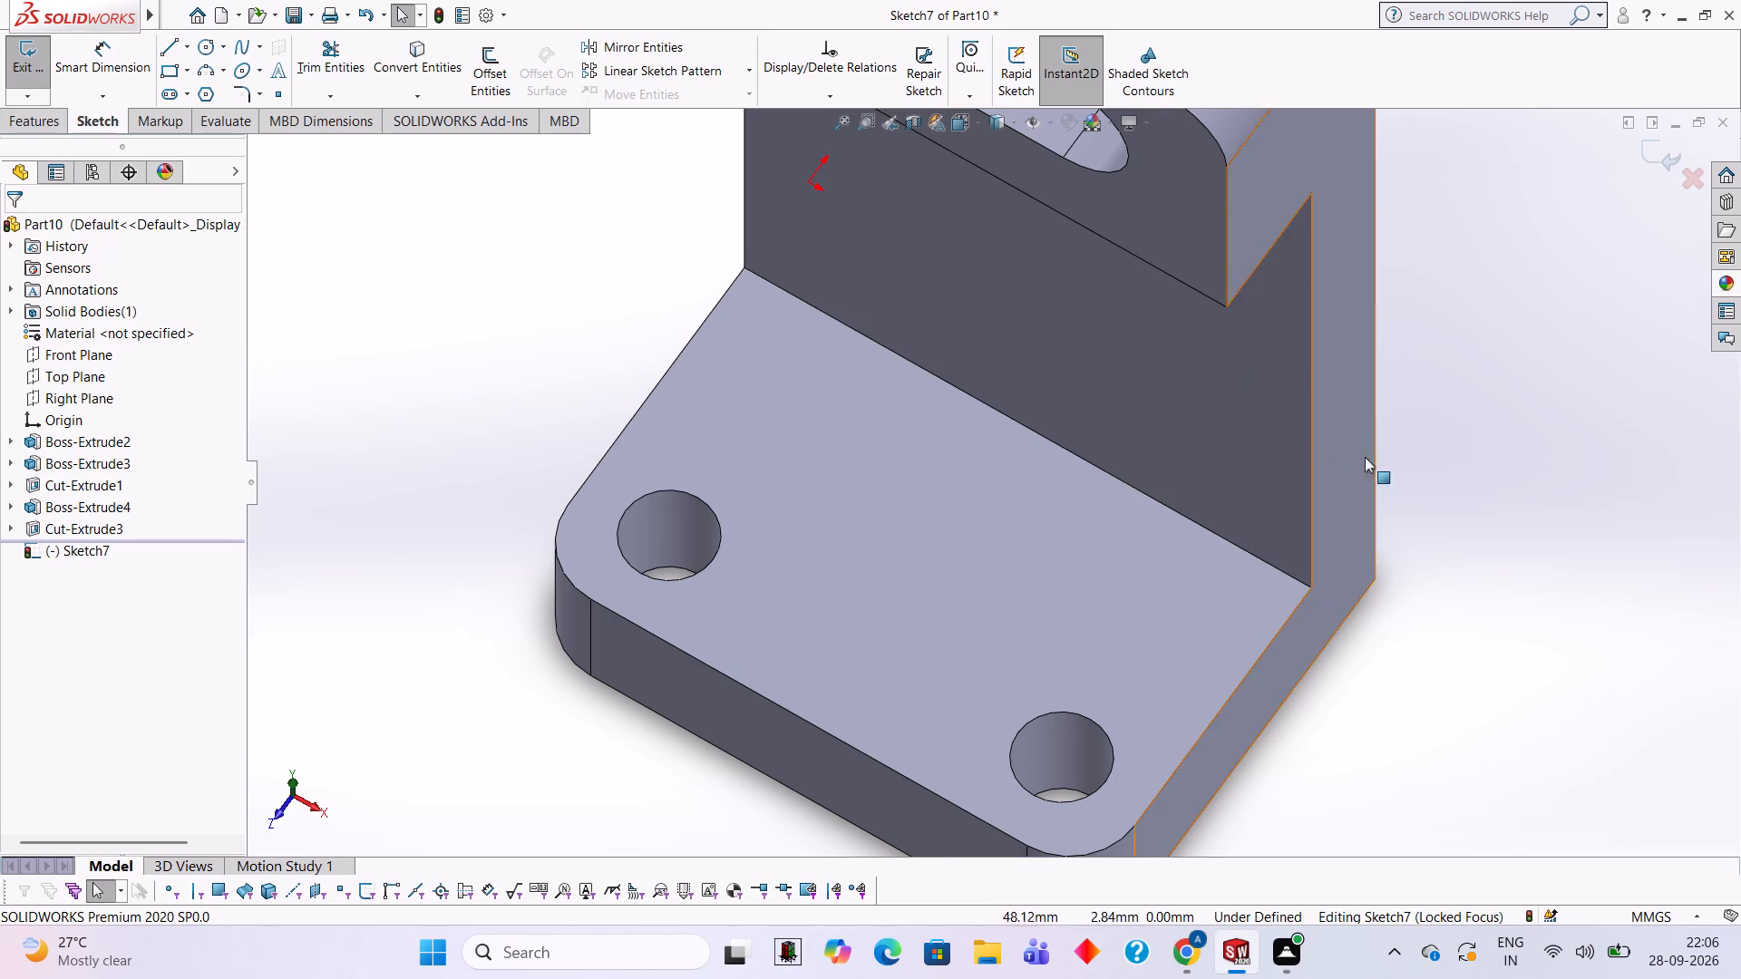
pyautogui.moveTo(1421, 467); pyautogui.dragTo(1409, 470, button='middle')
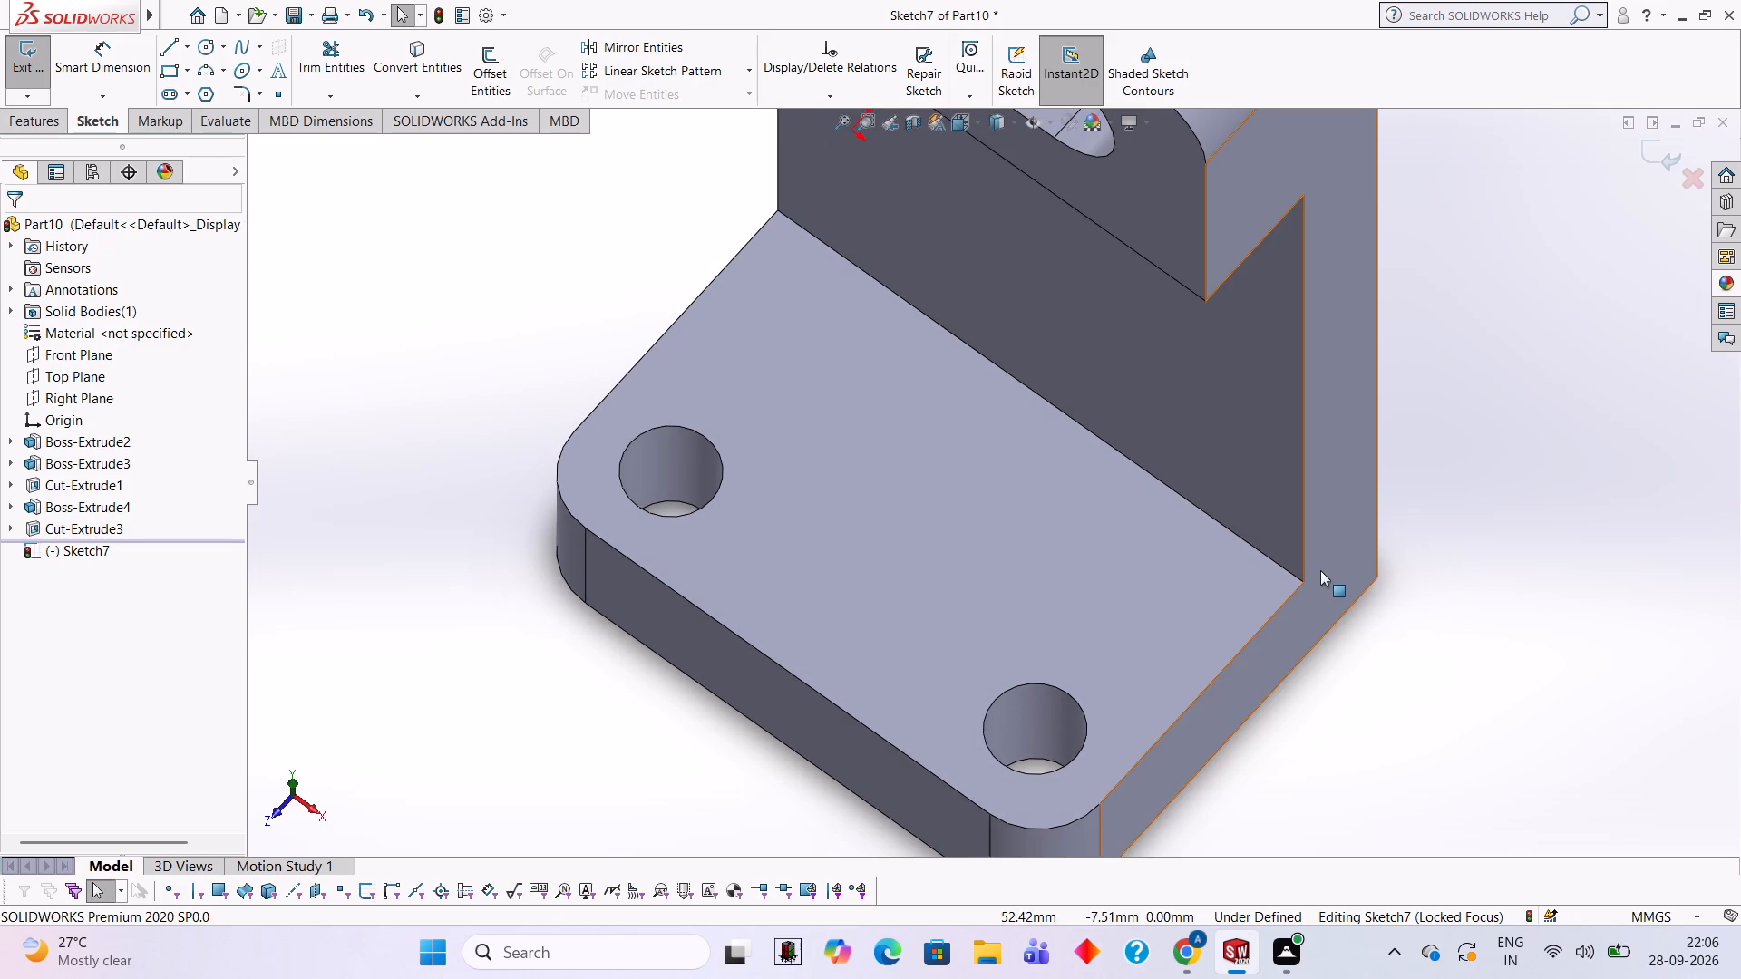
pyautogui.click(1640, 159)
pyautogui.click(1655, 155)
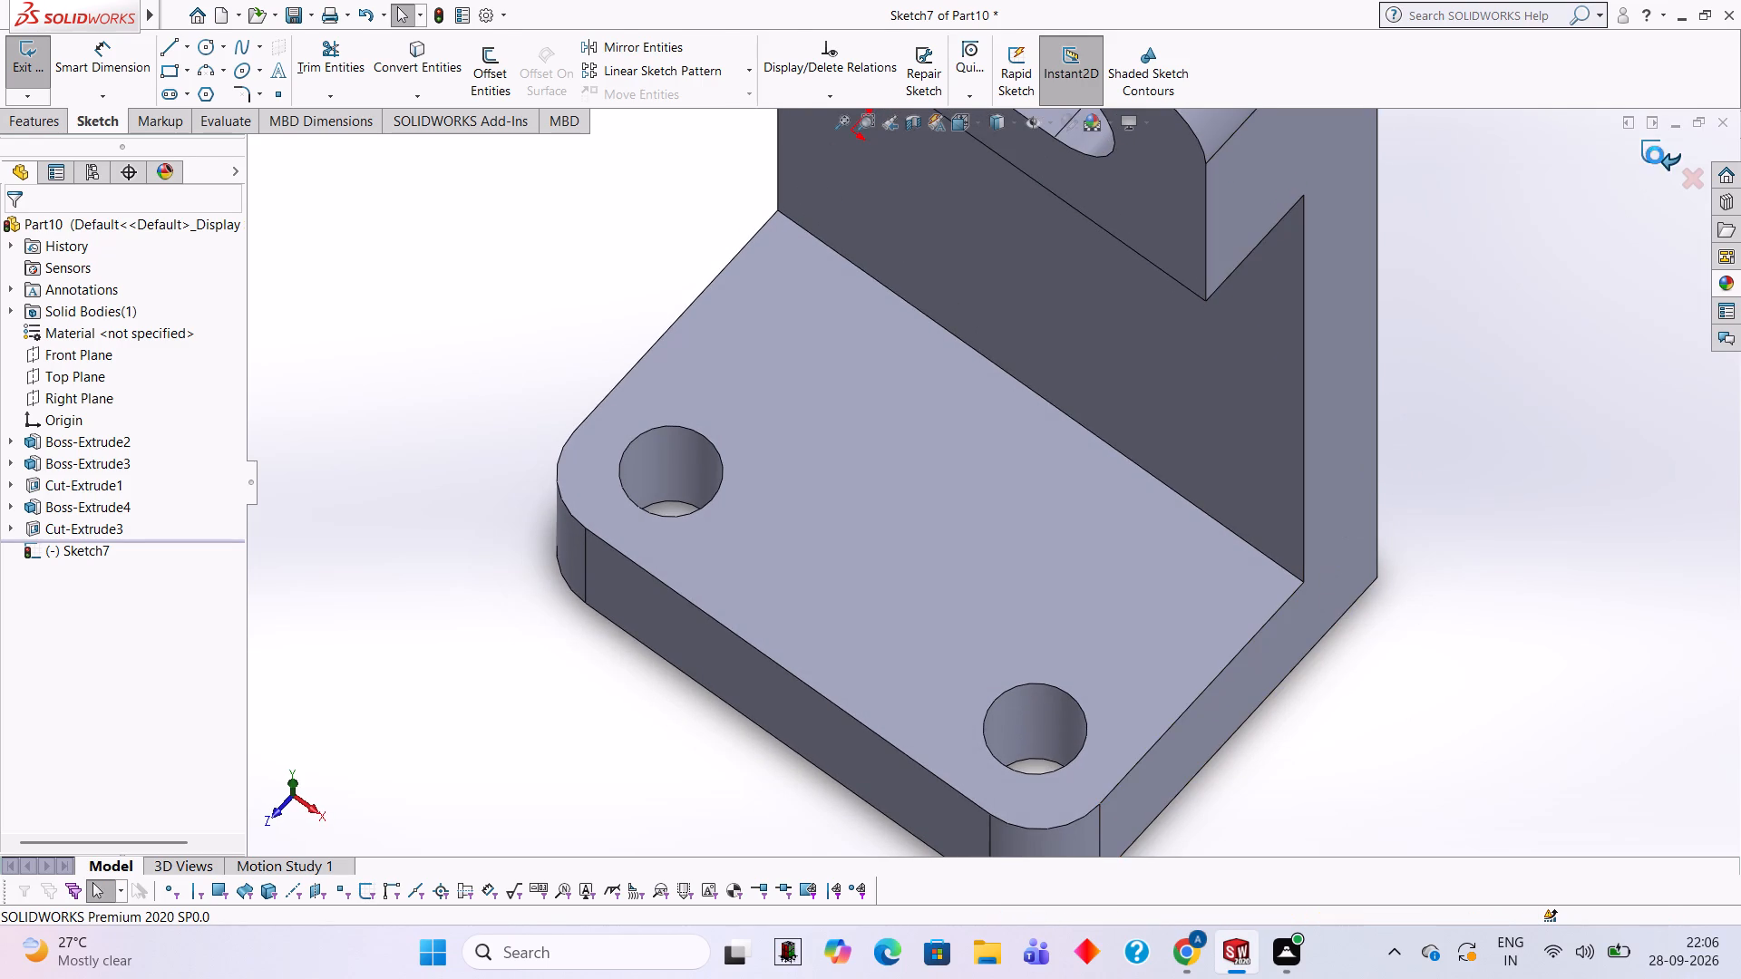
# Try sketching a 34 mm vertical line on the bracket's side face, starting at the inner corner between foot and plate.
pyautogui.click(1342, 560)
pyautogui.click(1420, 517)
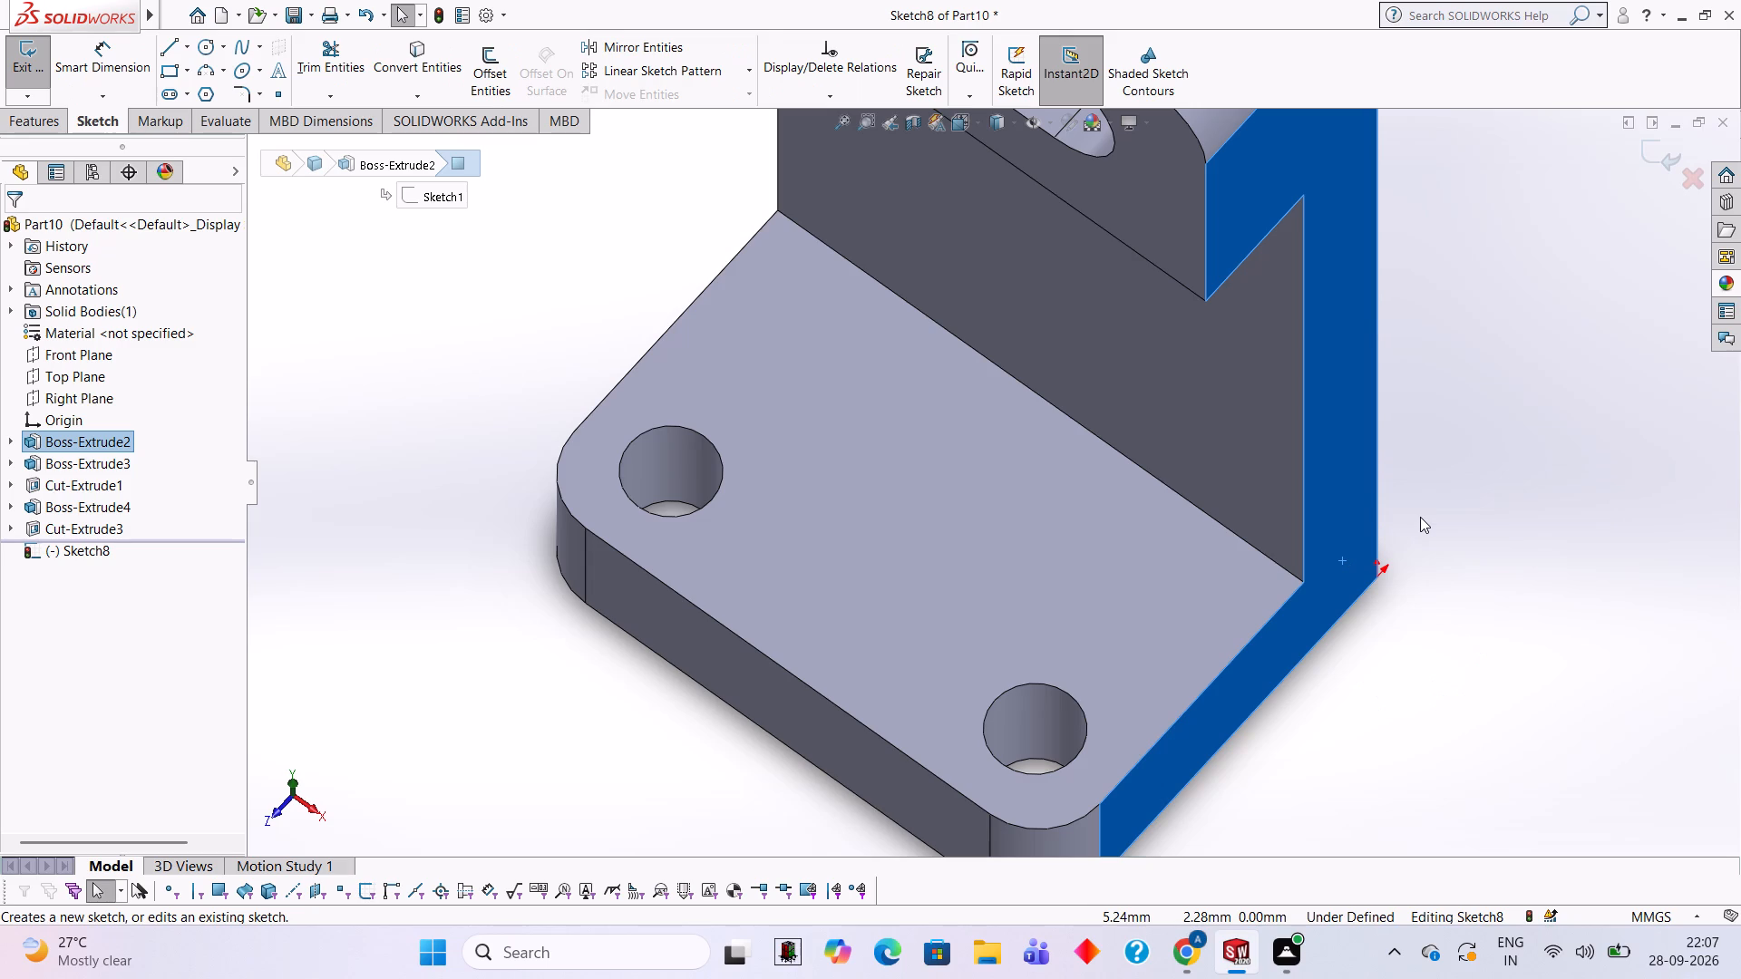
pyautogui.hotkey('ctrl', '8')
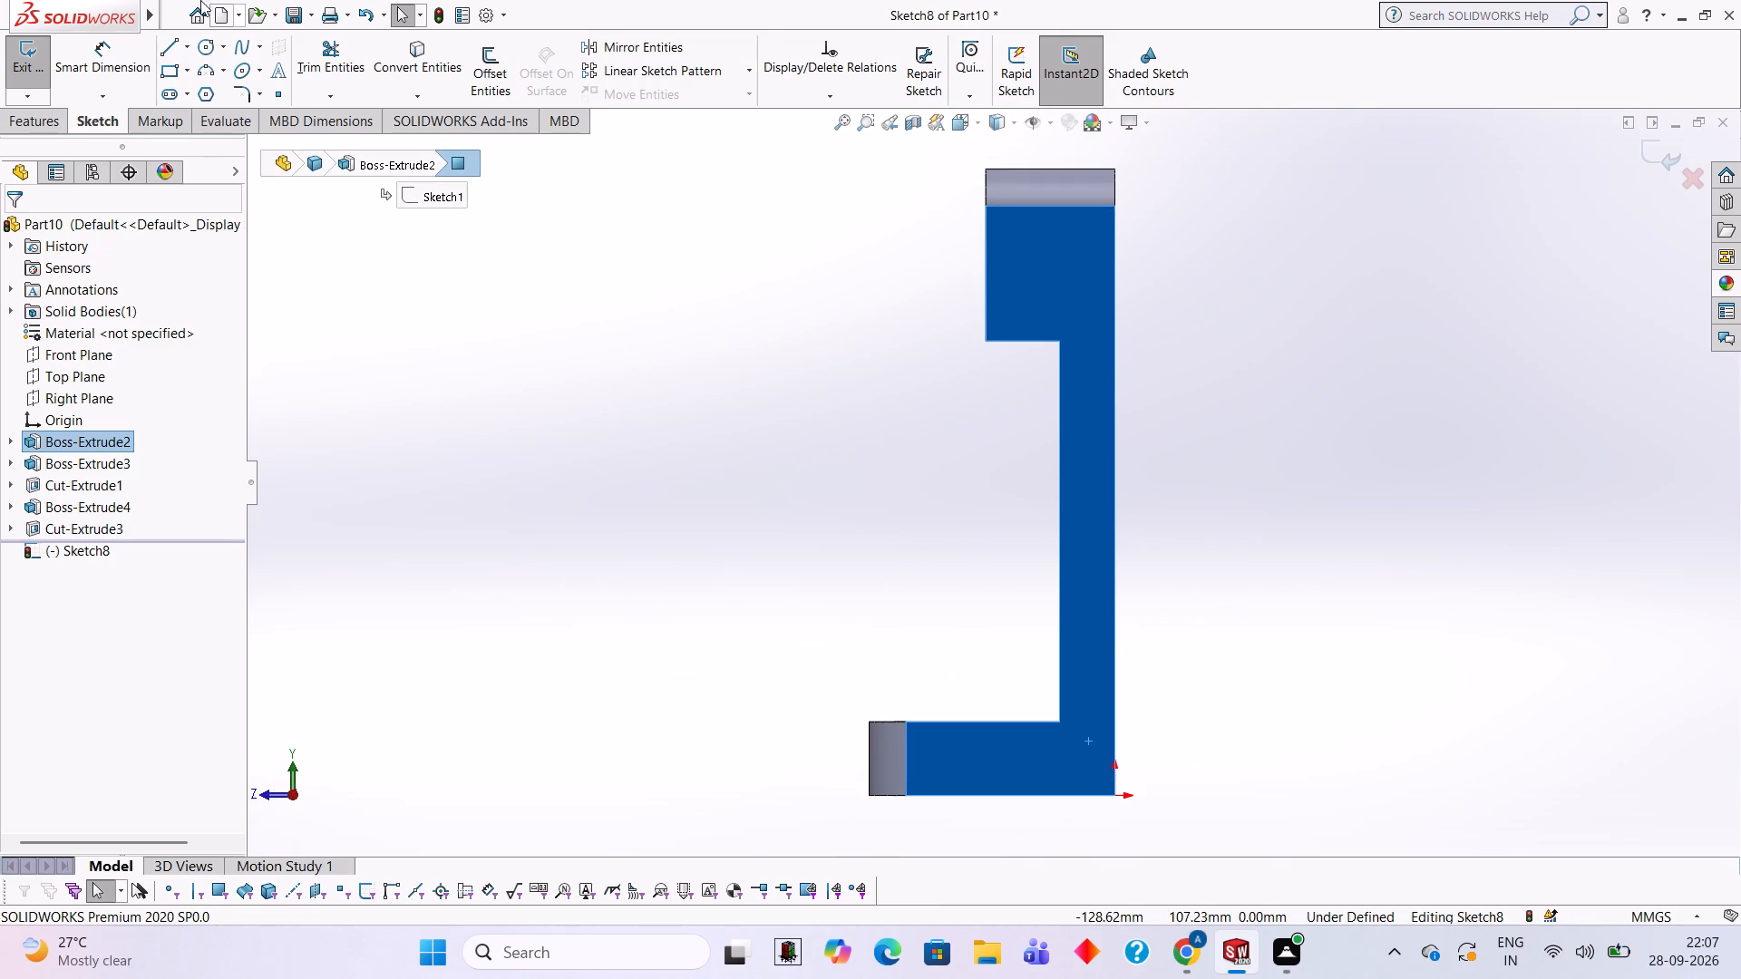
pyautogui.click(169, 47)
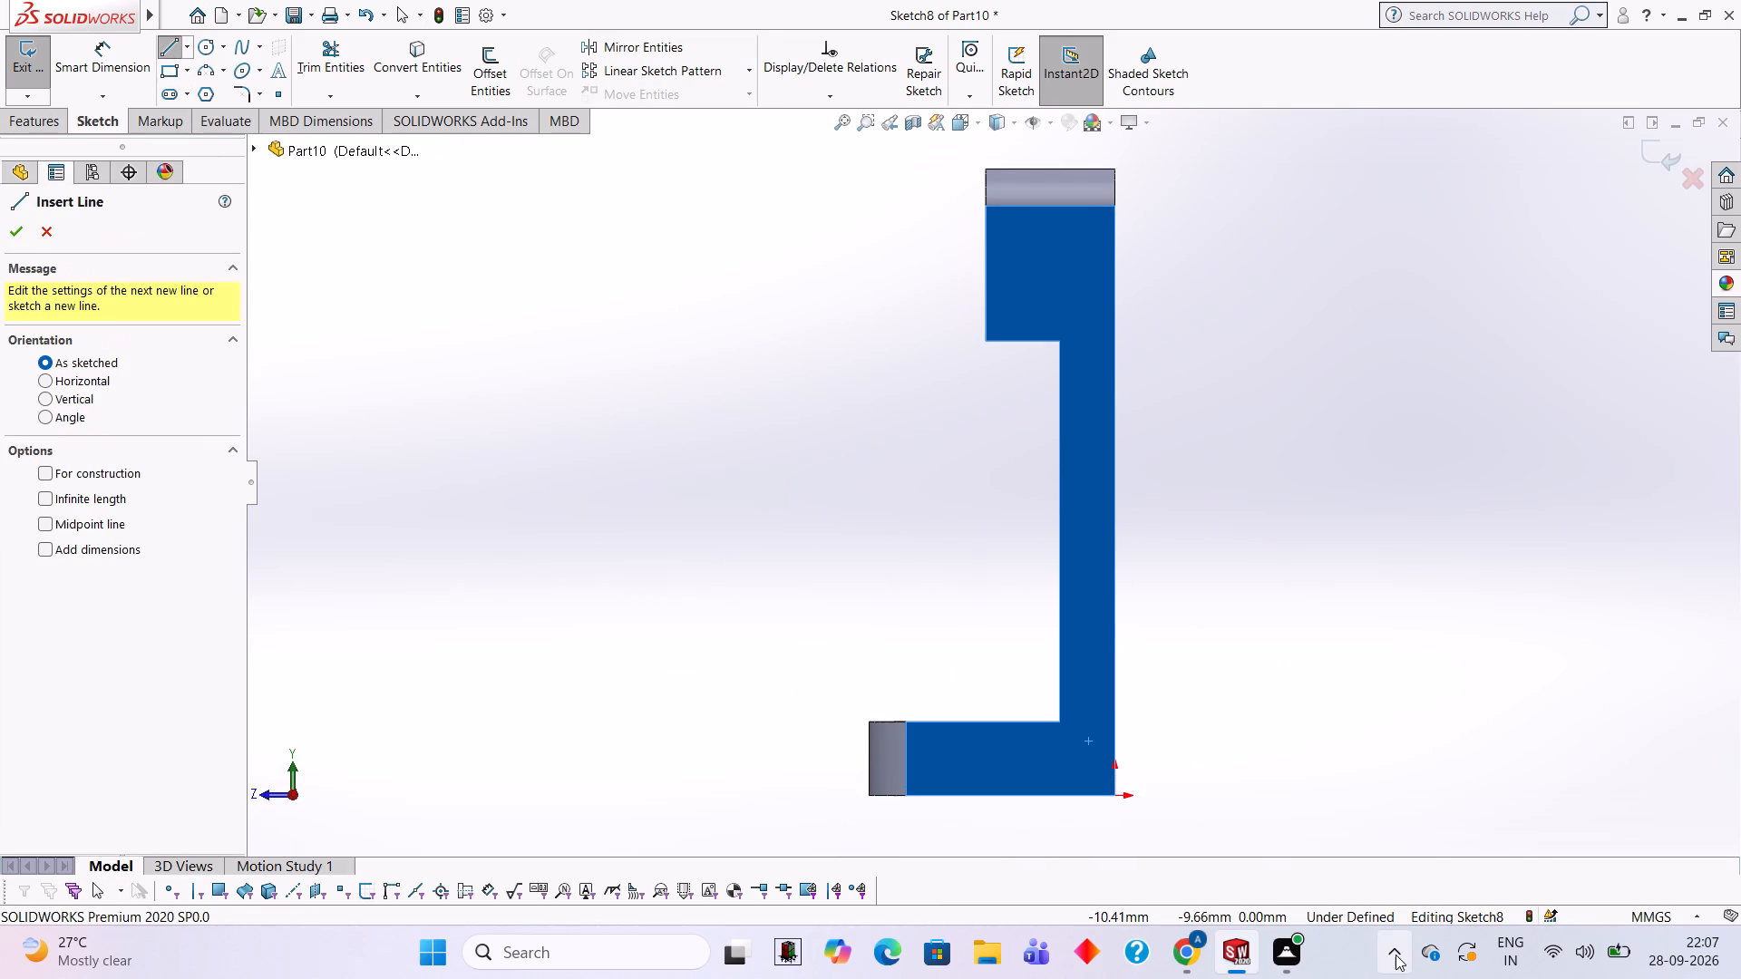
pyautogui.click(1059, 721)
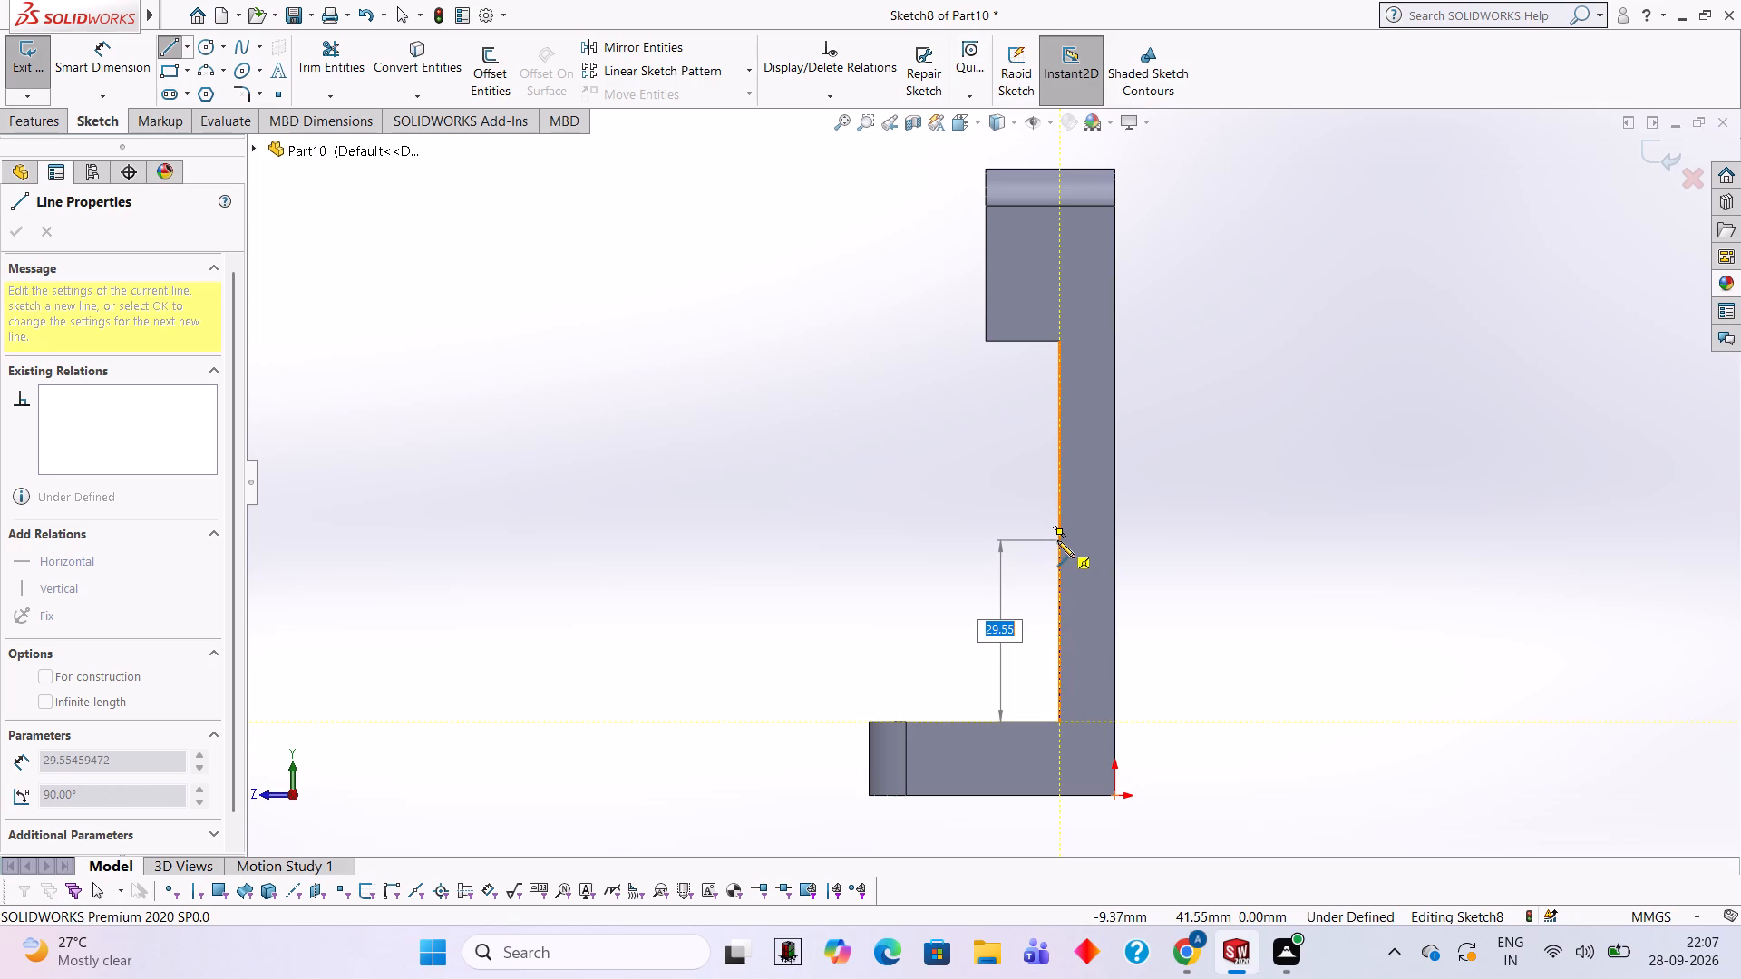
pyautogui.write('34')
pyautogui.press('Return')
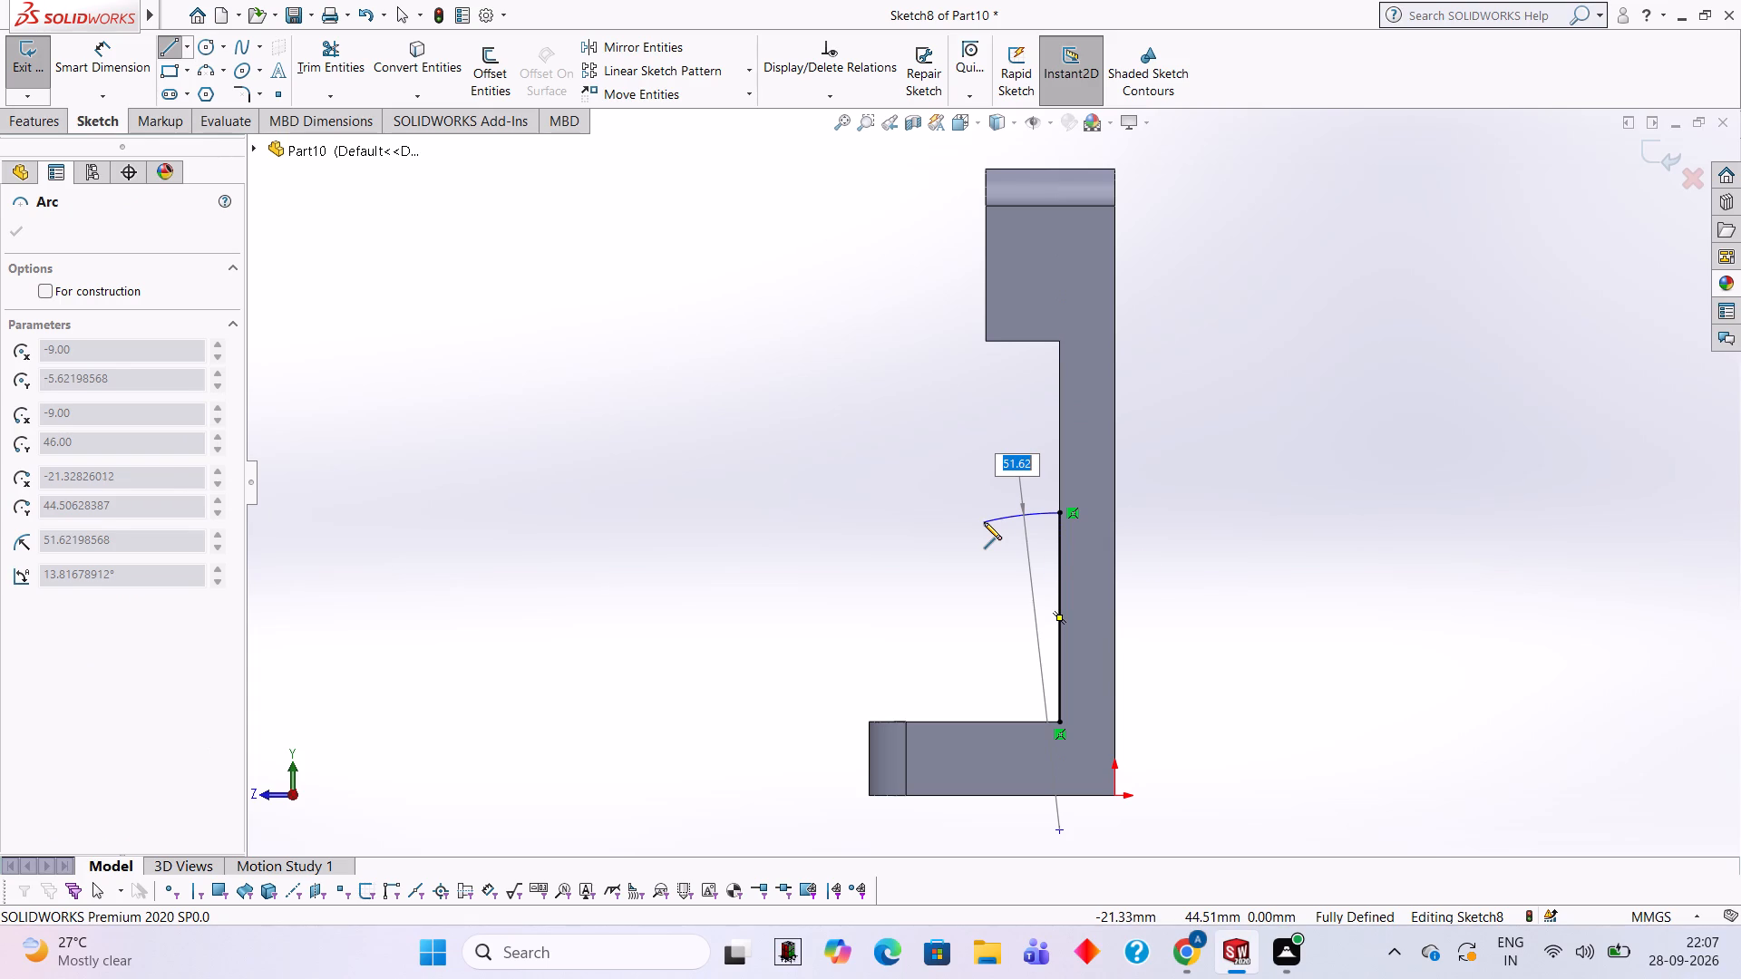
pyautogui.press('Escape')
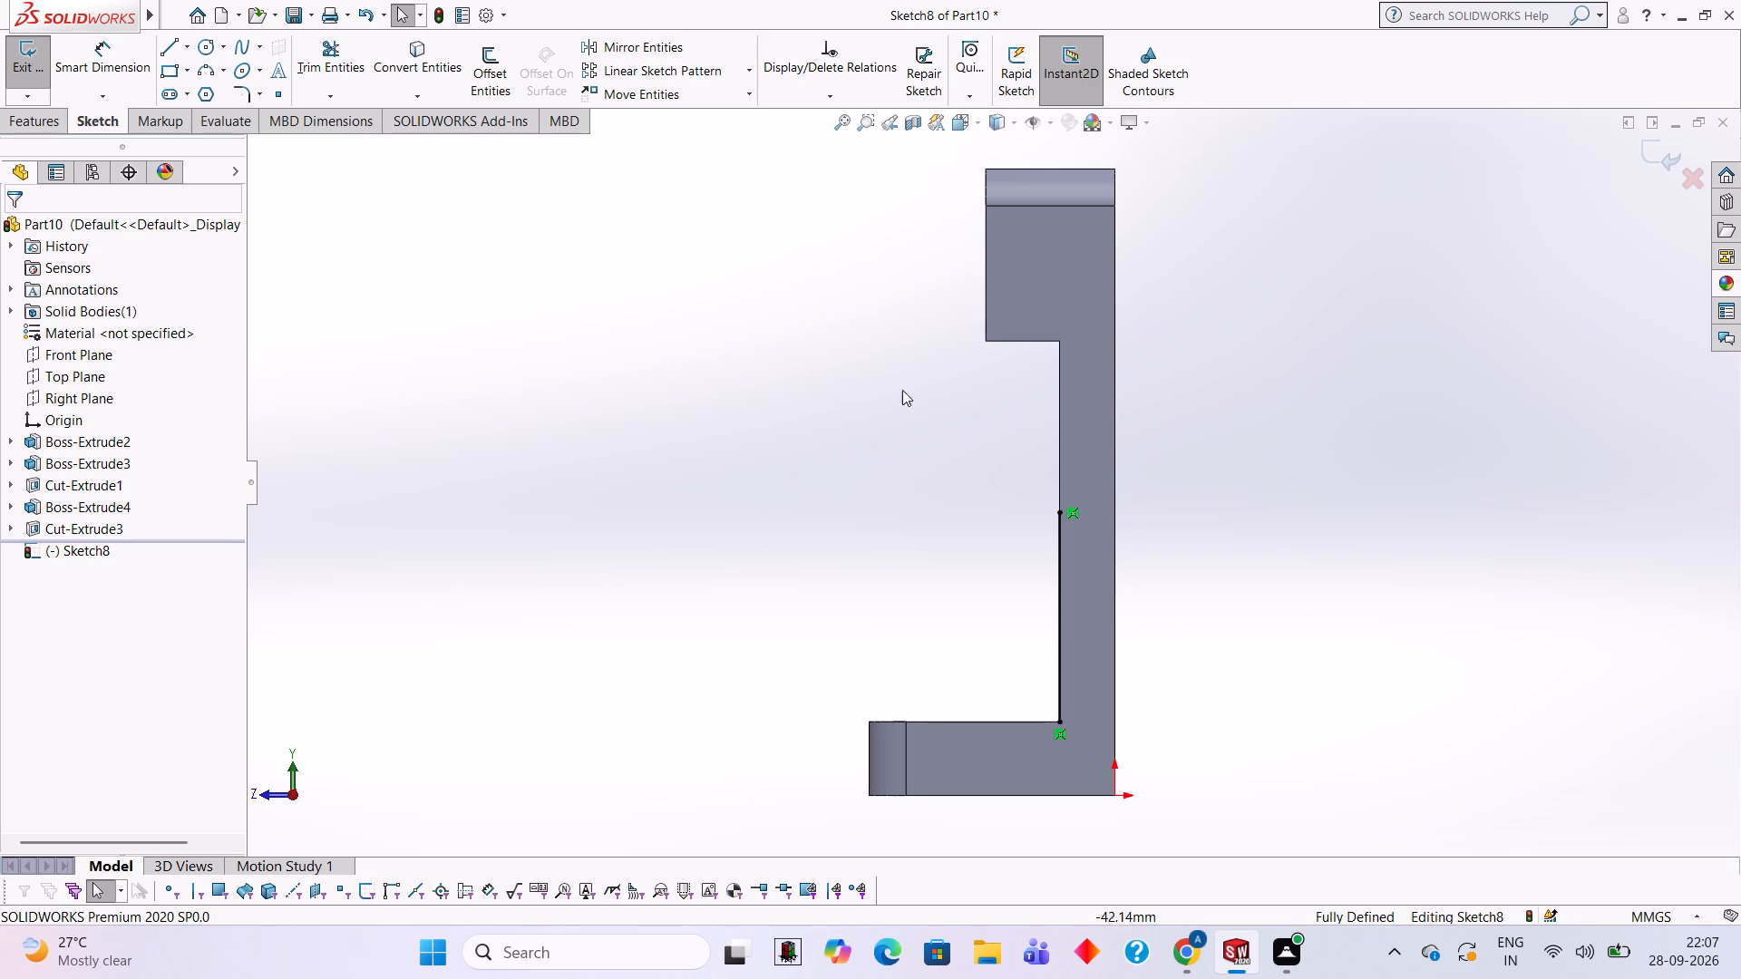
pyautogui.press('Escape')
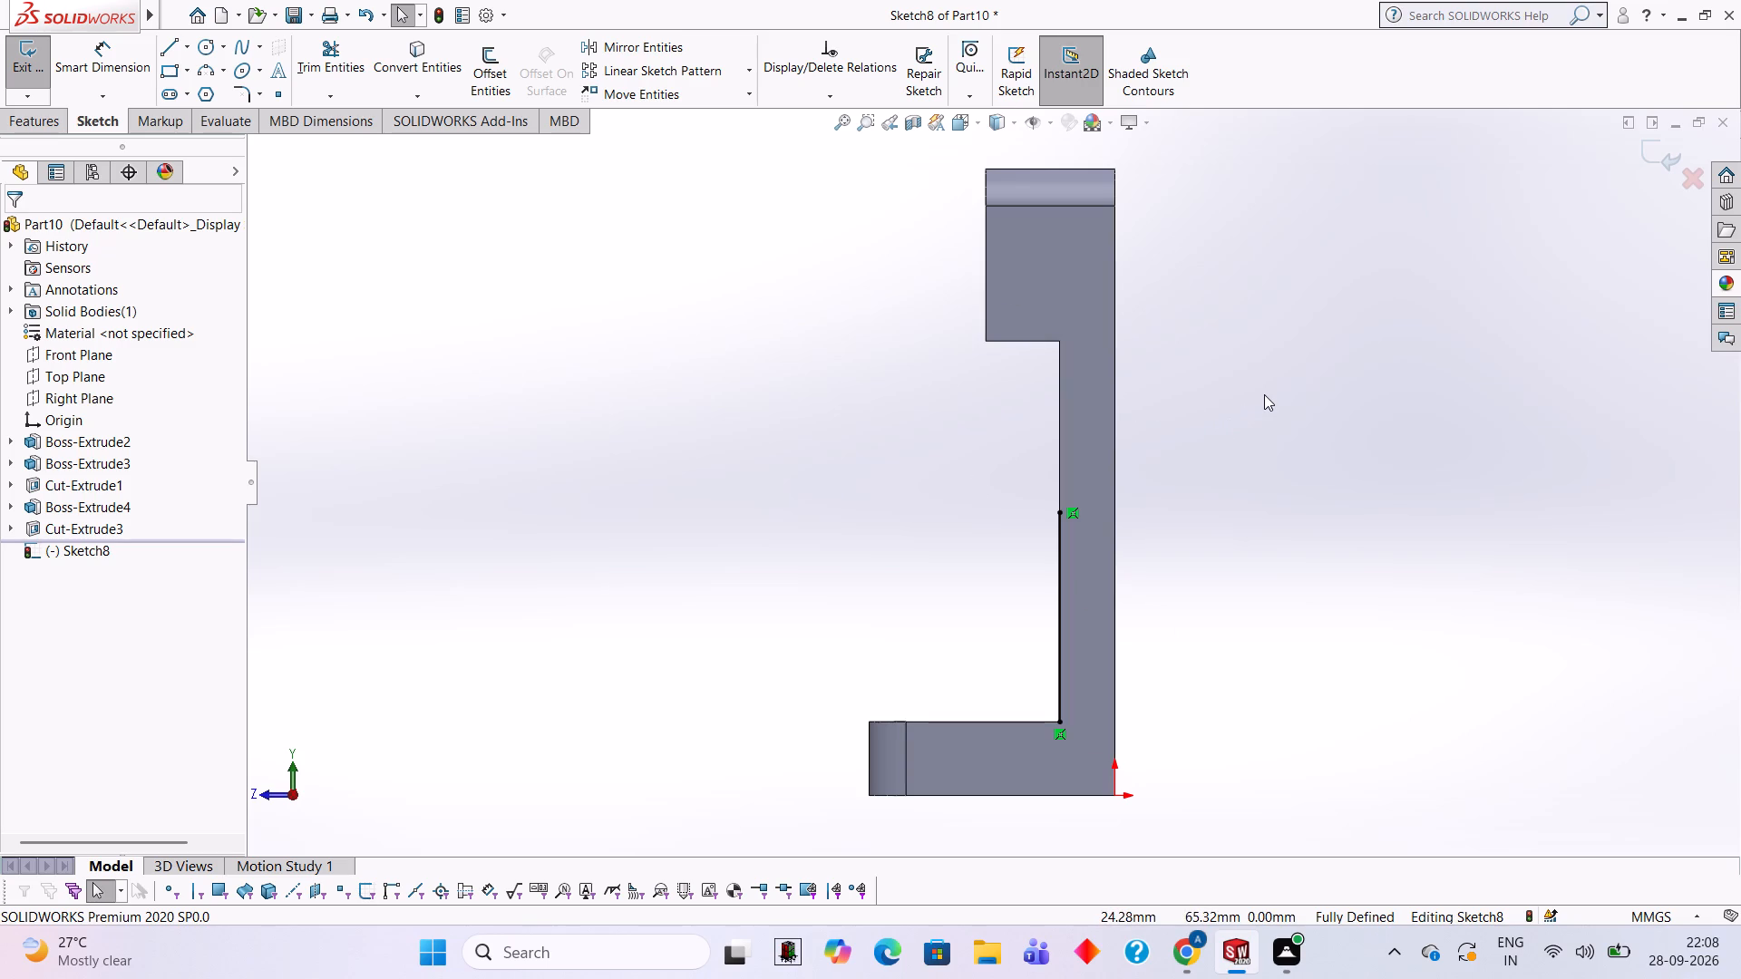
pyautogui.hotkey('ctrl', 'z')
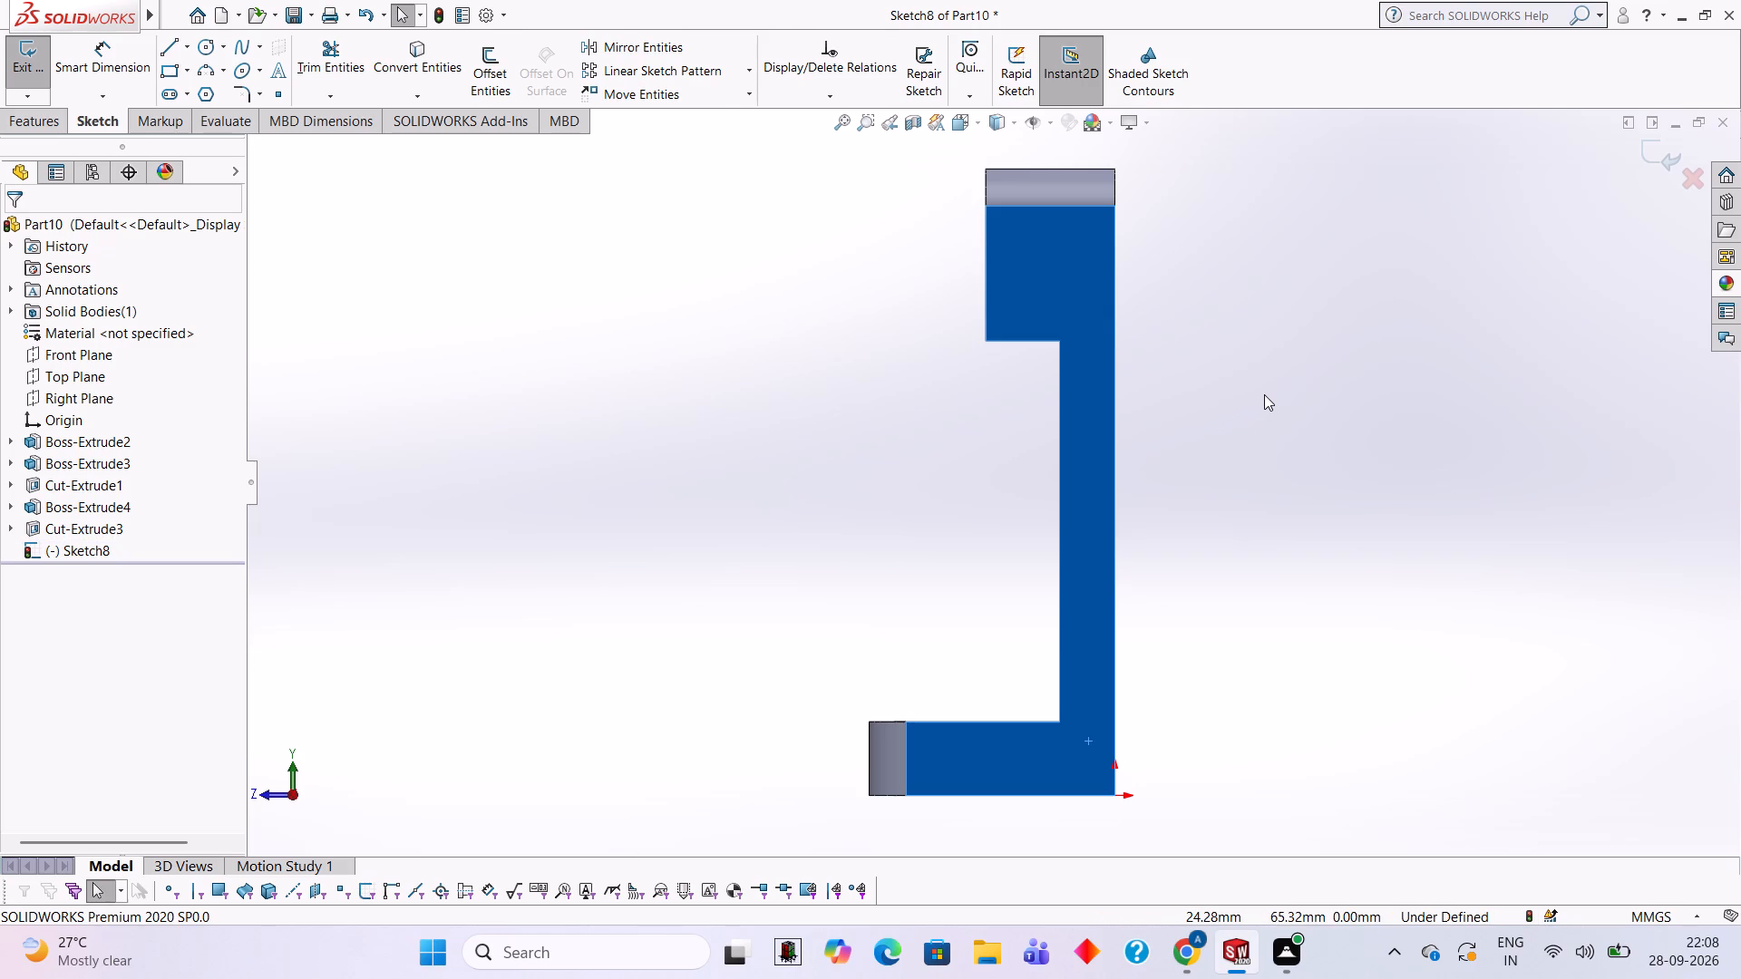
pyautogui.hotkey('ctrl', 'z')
# On the plate's front face, sketch a 34 mm vertical line up from the midpoint of its edge with the foot.
pyautogui.moveTo(1206, 298); pyautogui.dragTo(1212, 298, button='middle')
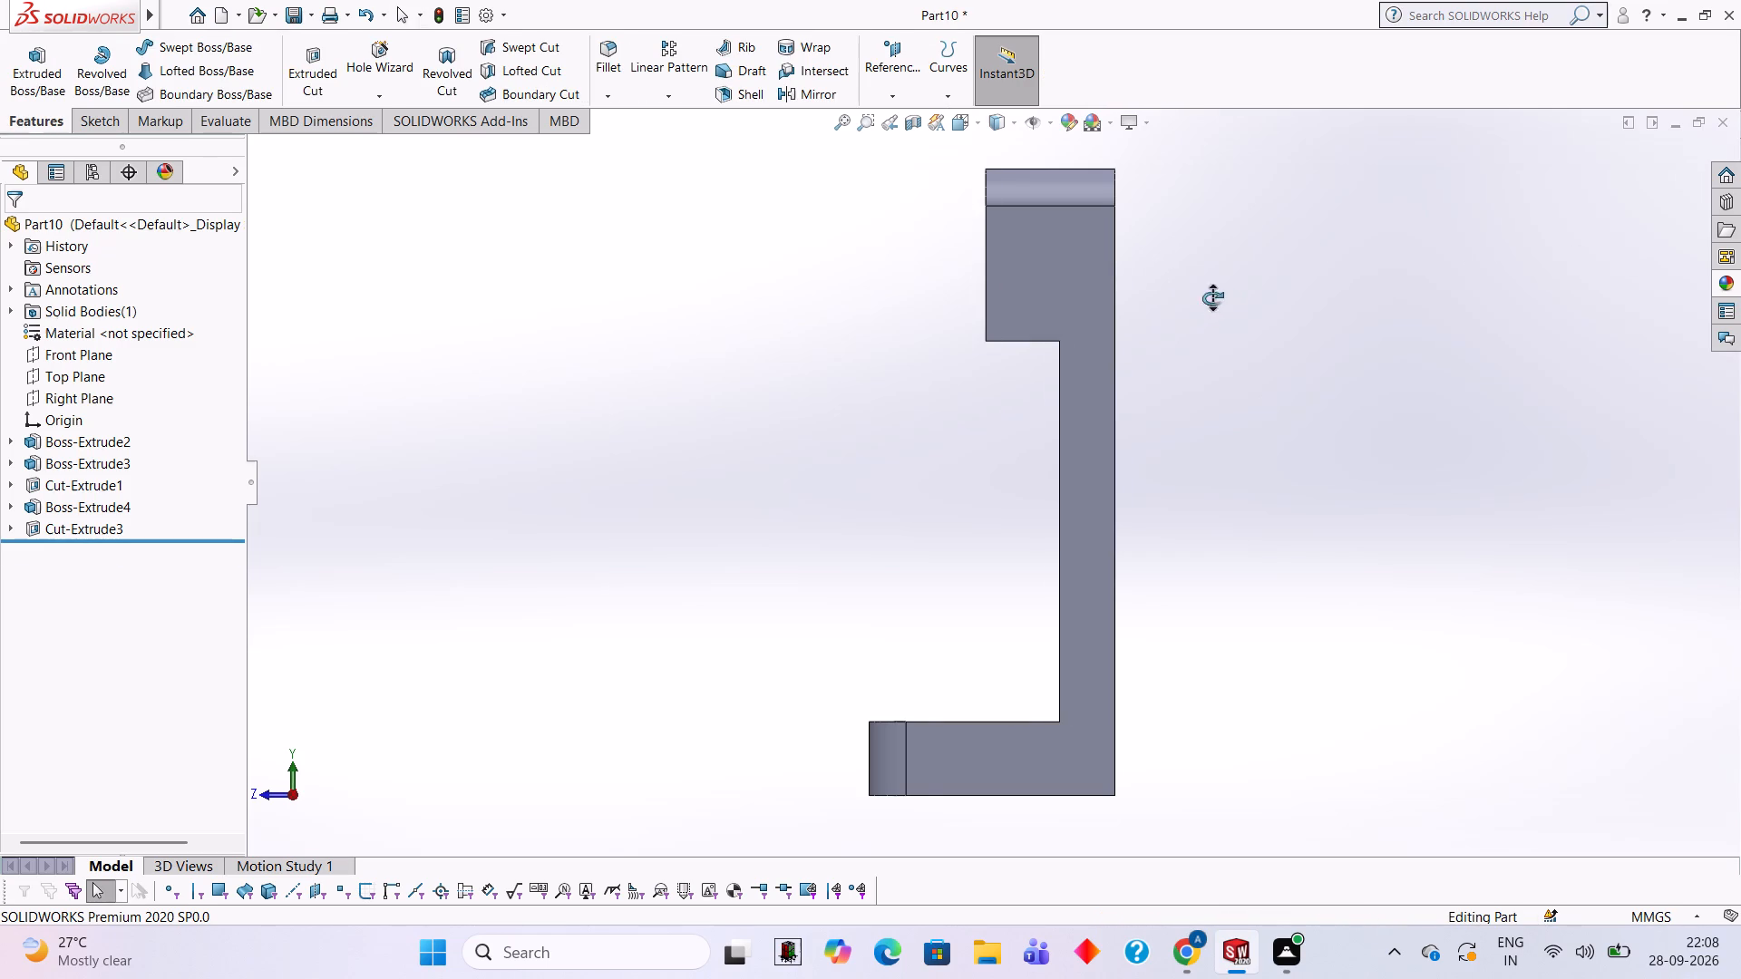
pyautogui.moveTo(1212, 298); pyautogui.dragTo(1278, 308, button='middle')
pyautogui.moveTo(1056, 463); pyautogui.dragTo(1065, 454)
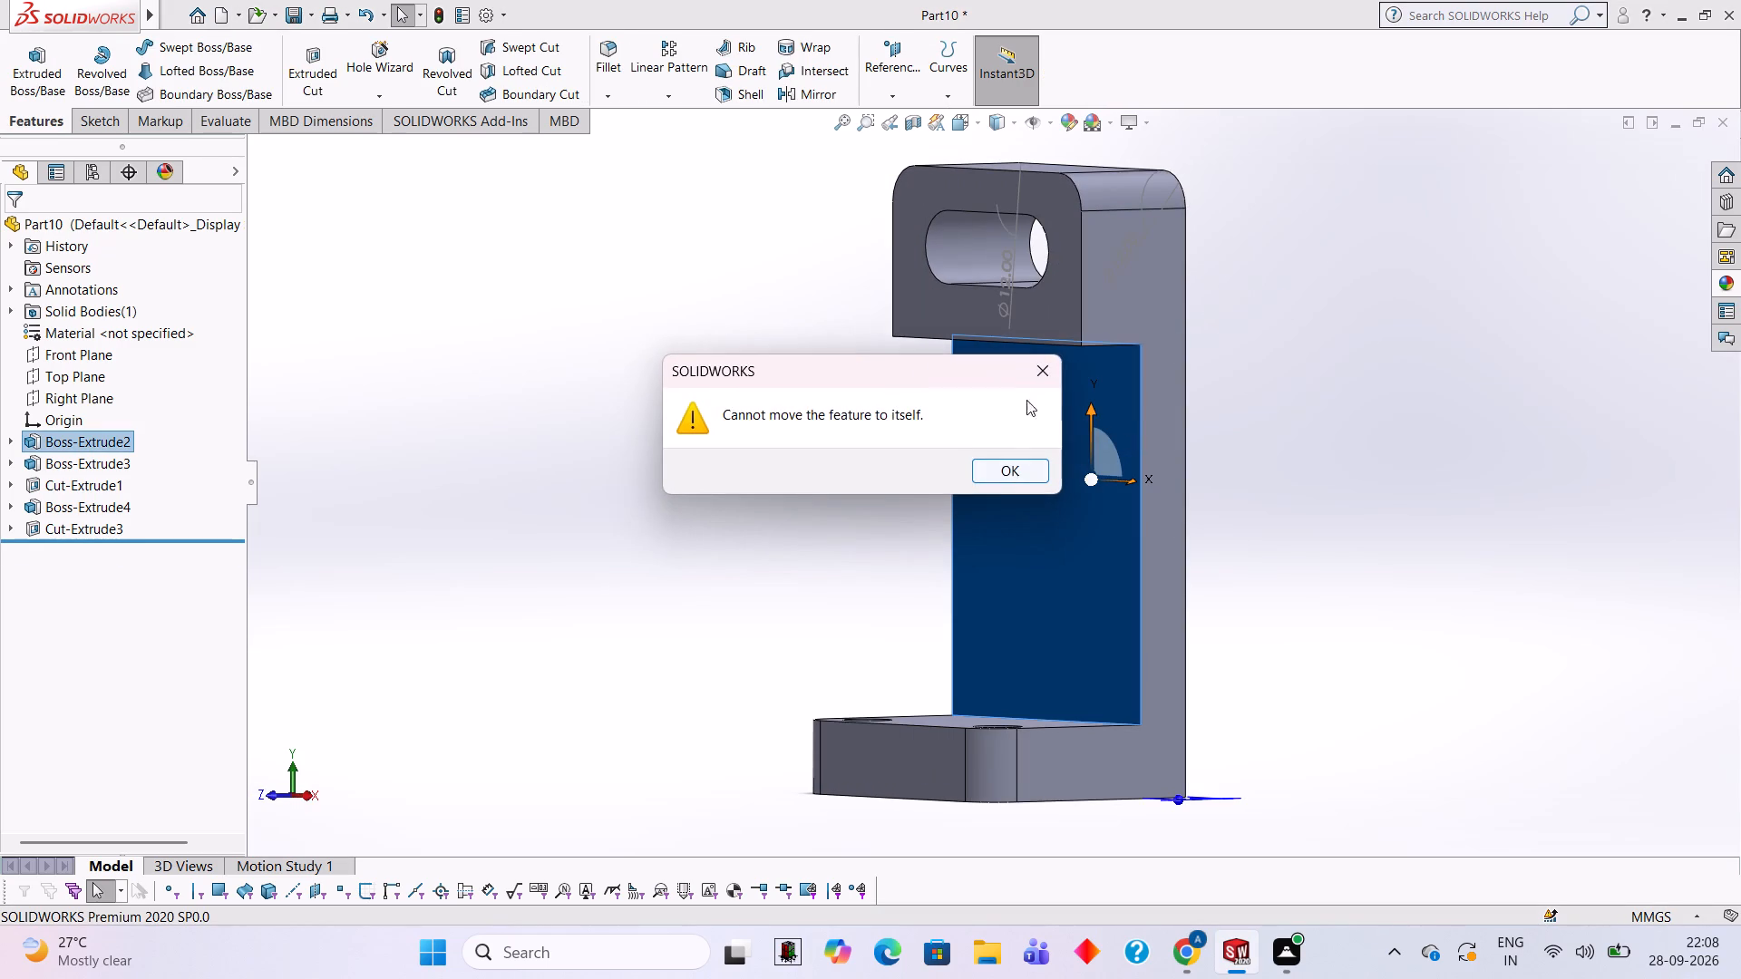
pyautogui.click(1048, 363)
pyautogui.click(1147, 412)
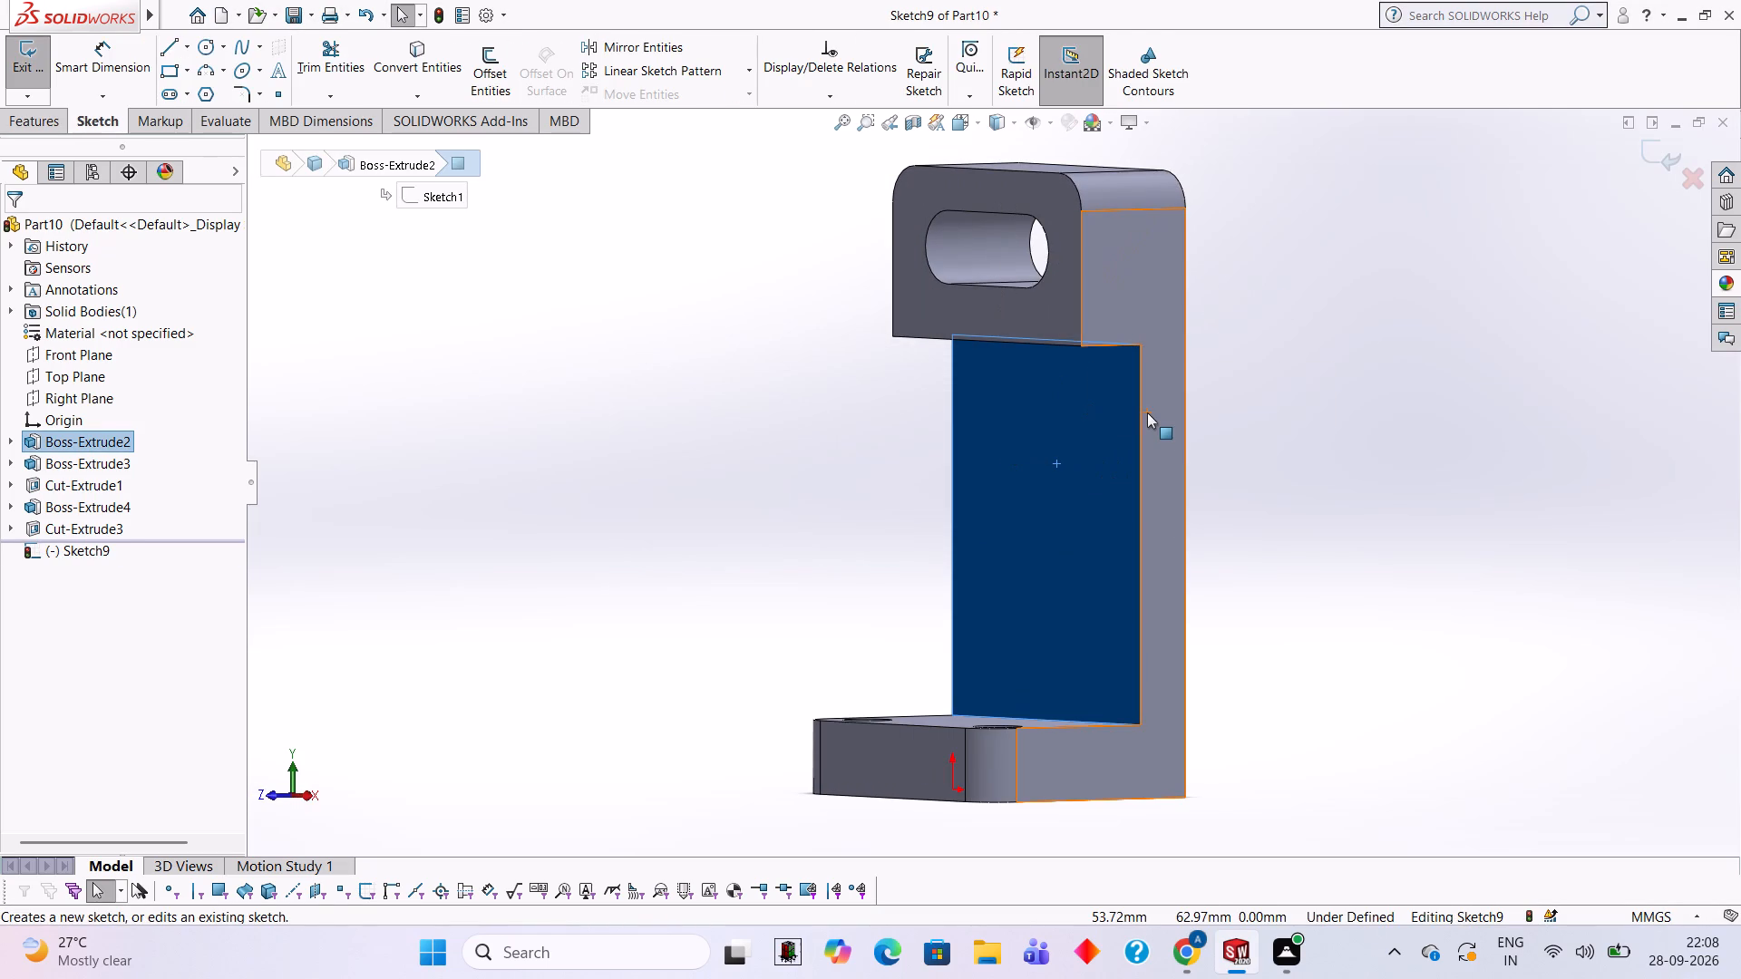
pyautogui.hotkey('ctrl', '8')
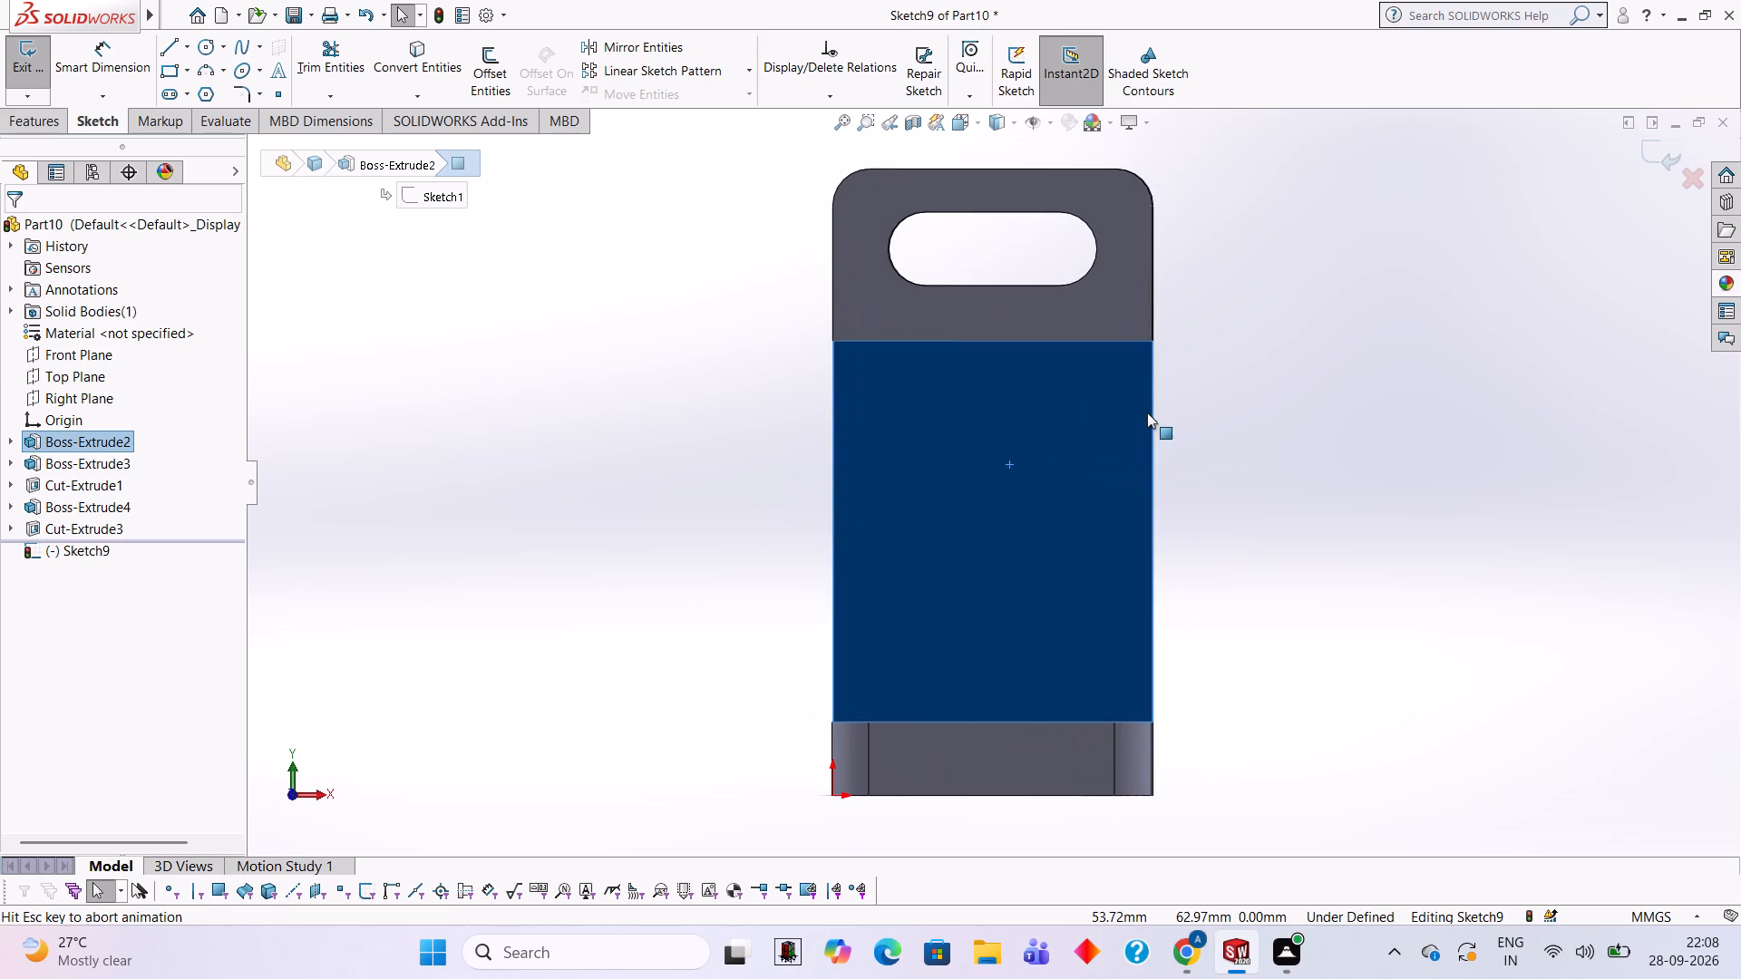
pyautogui.click(168, 39)
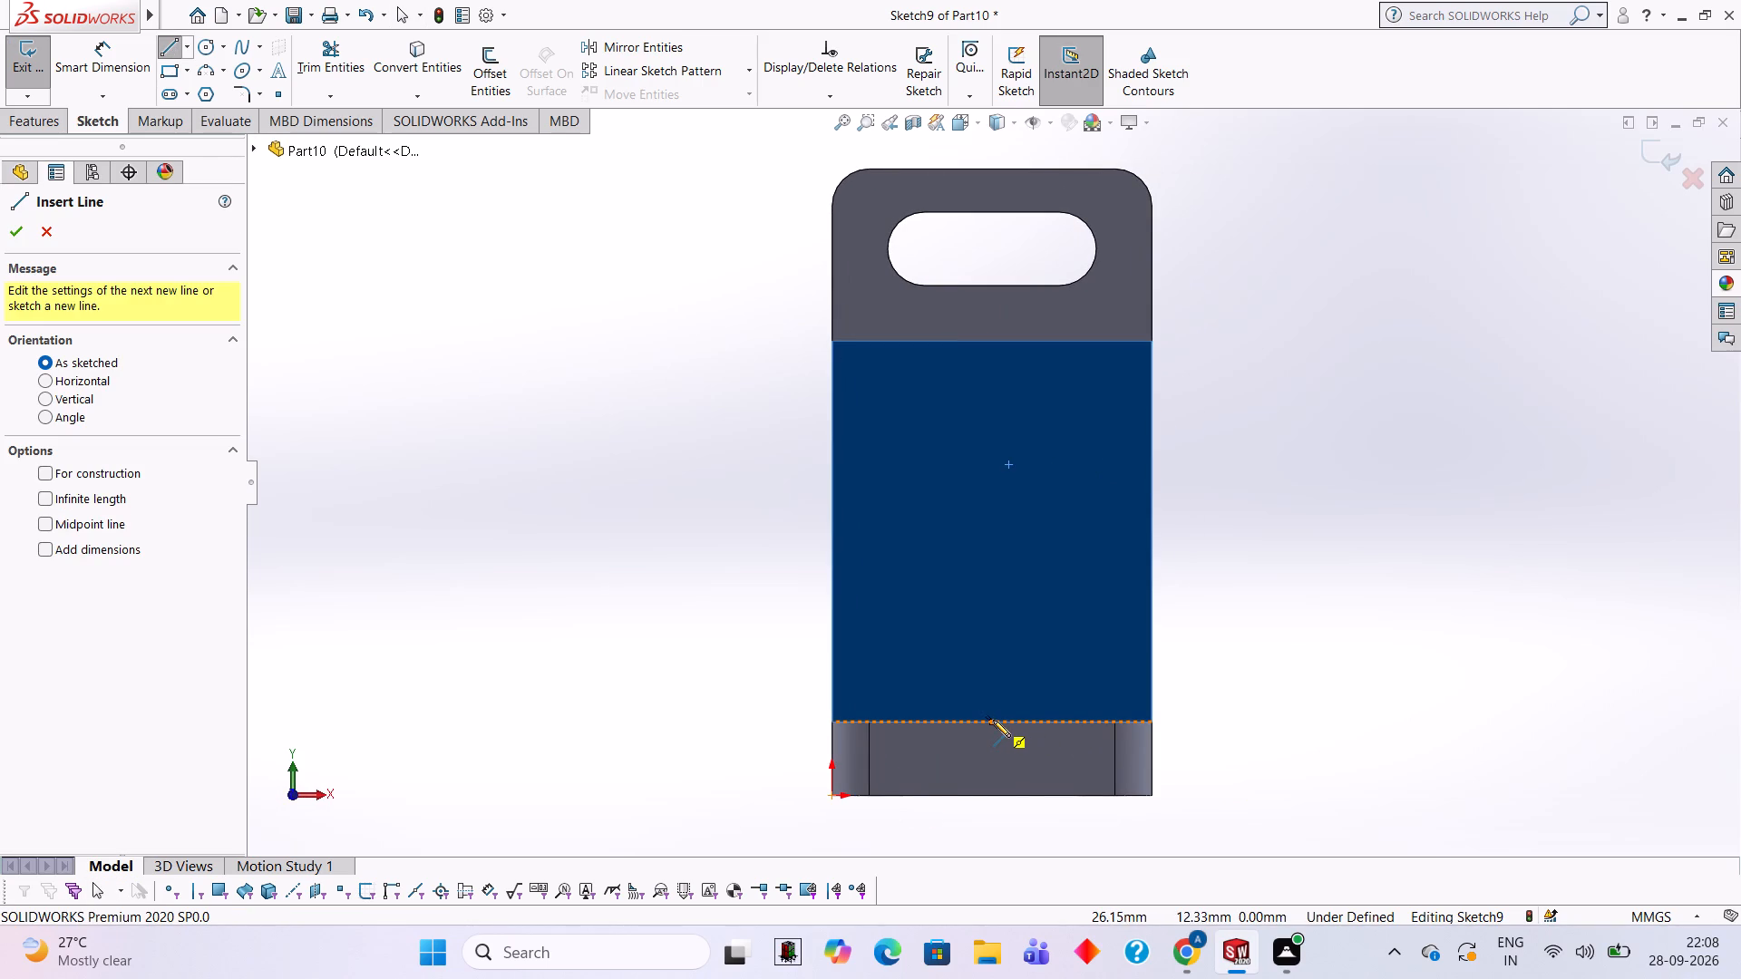
pyautogui.click(991, 720)
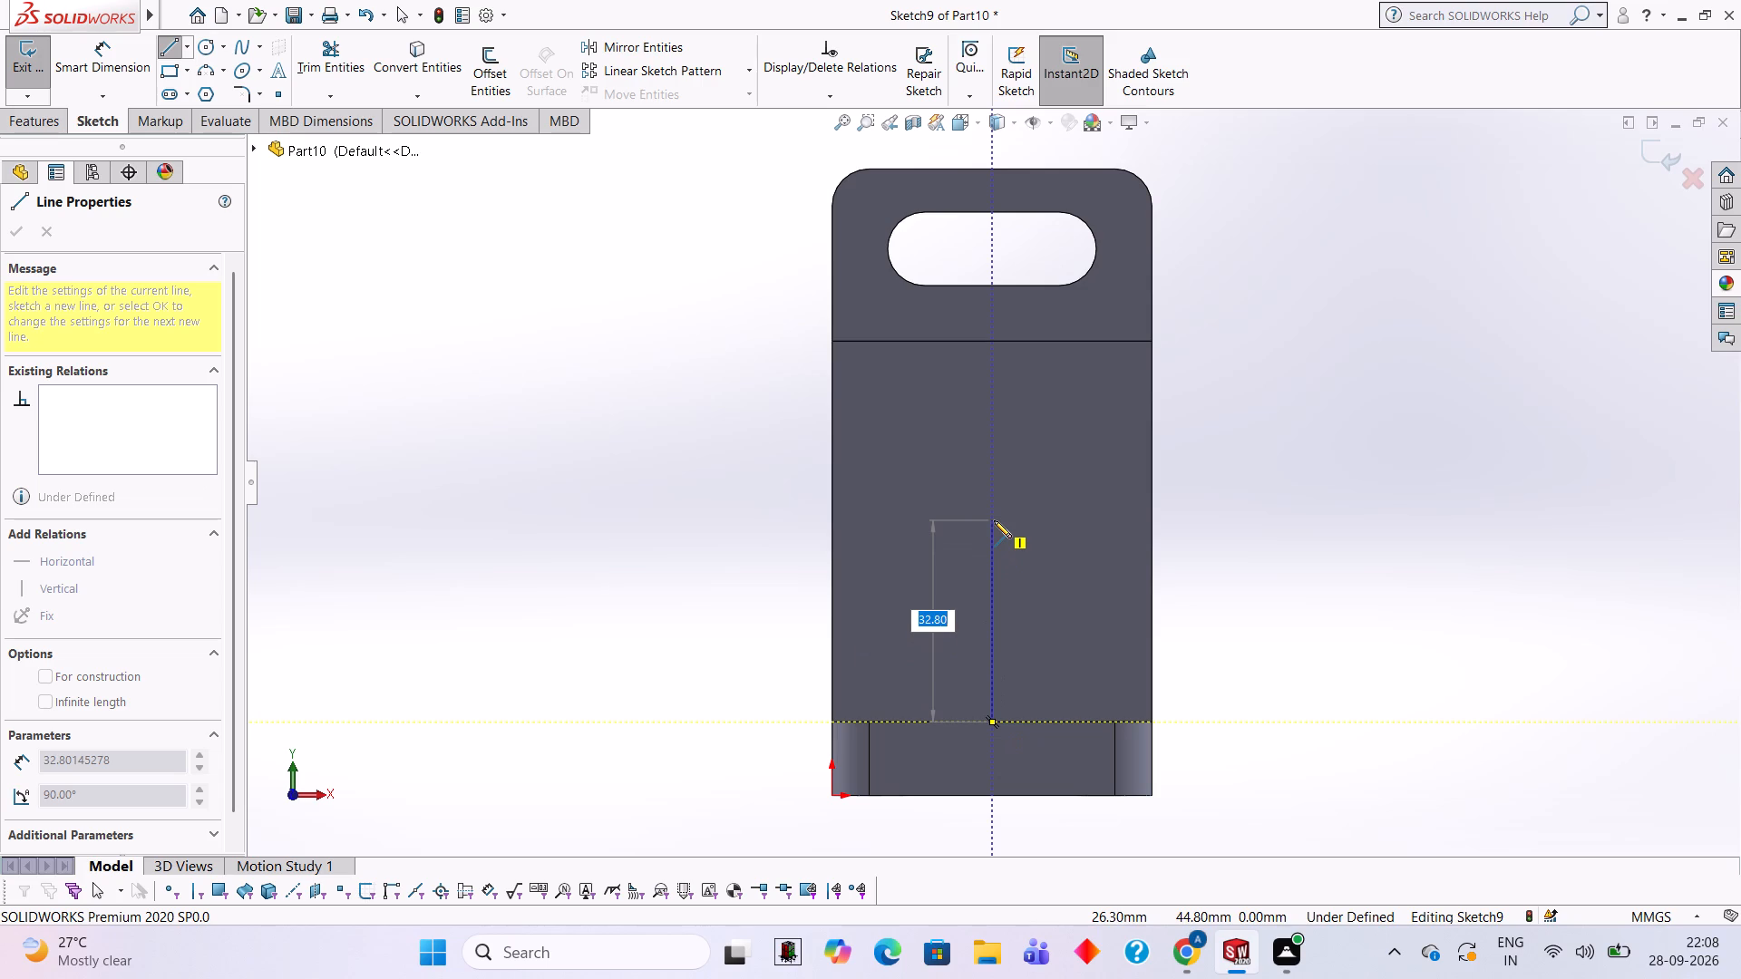
pyautogui.press('3')
pyautogui.press('4')
pyautogui.press('Return')
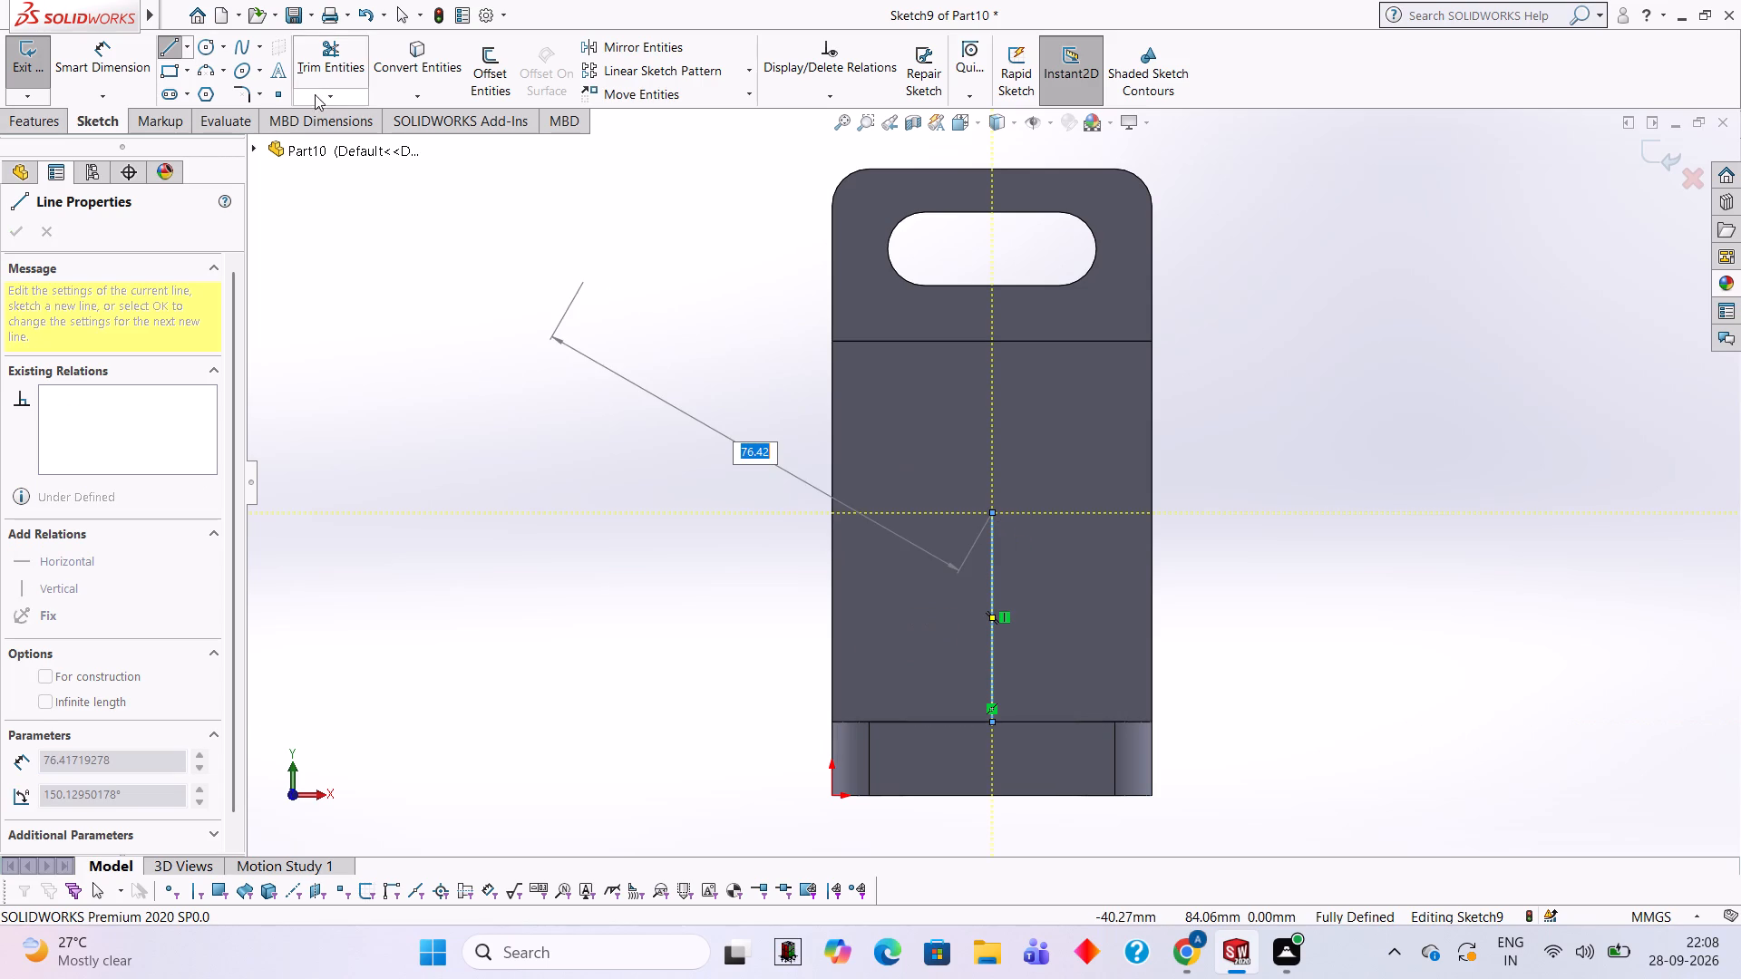
# Draw a 30 mm diameter circle centred on the upper end of the 34 mm line.
pyautogui.click(208, 55)
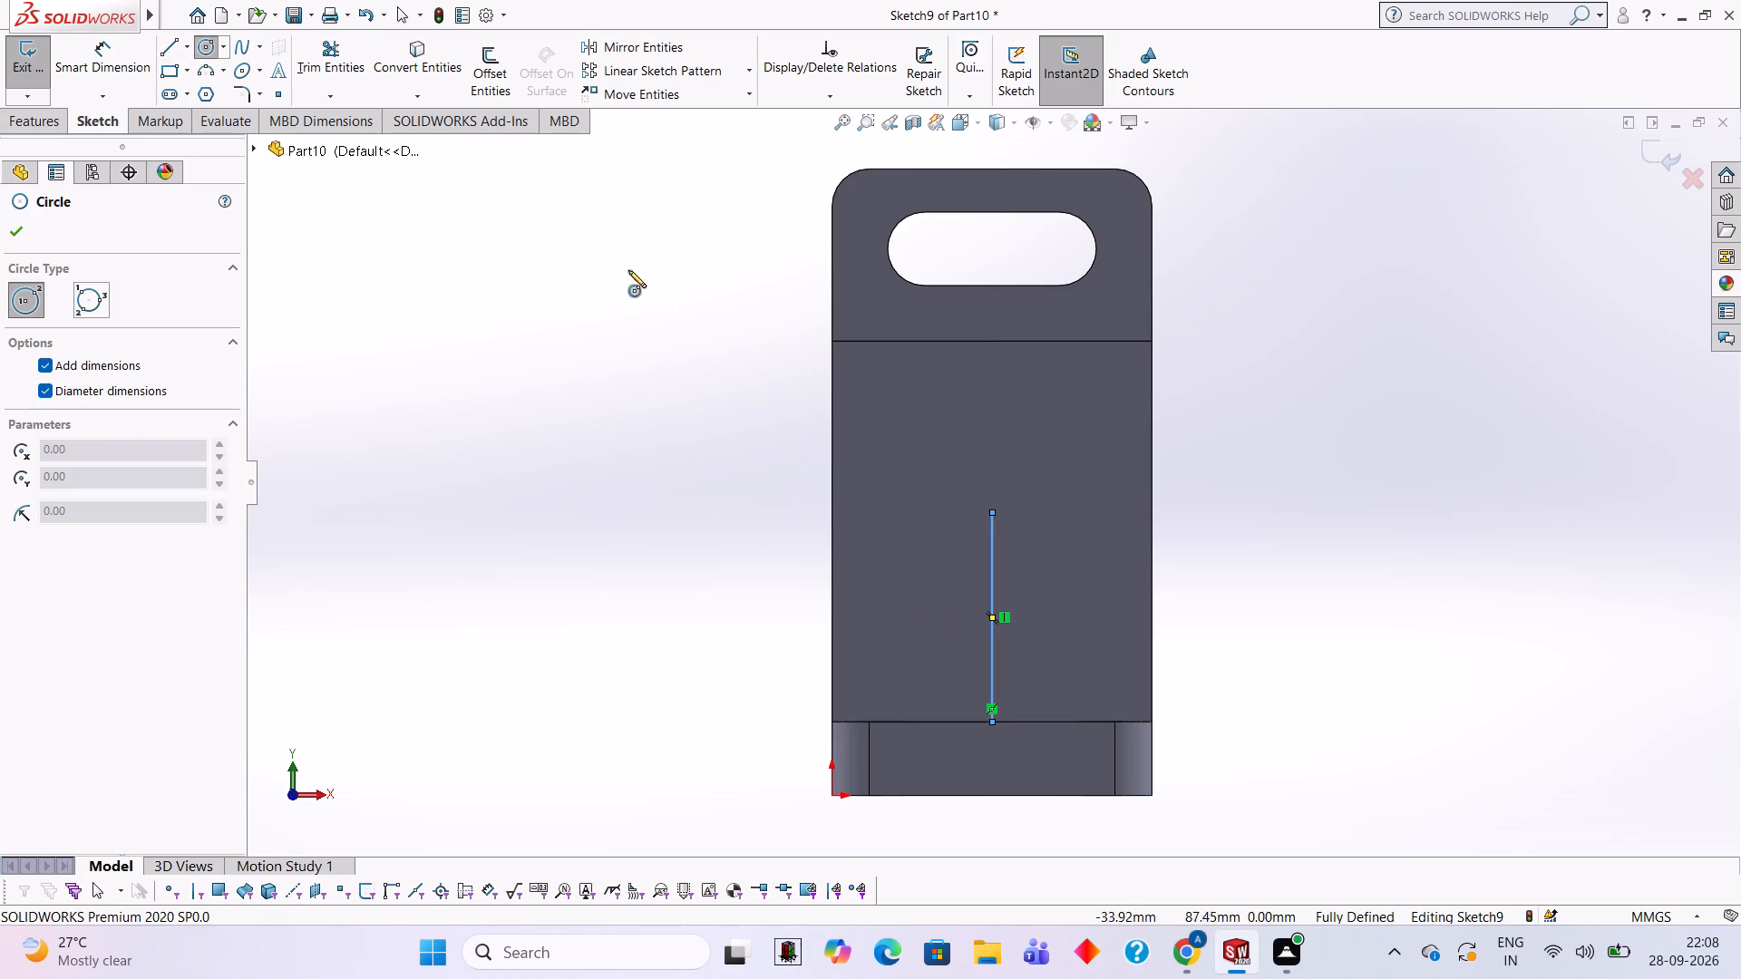
pyautogui.click(991, 511)
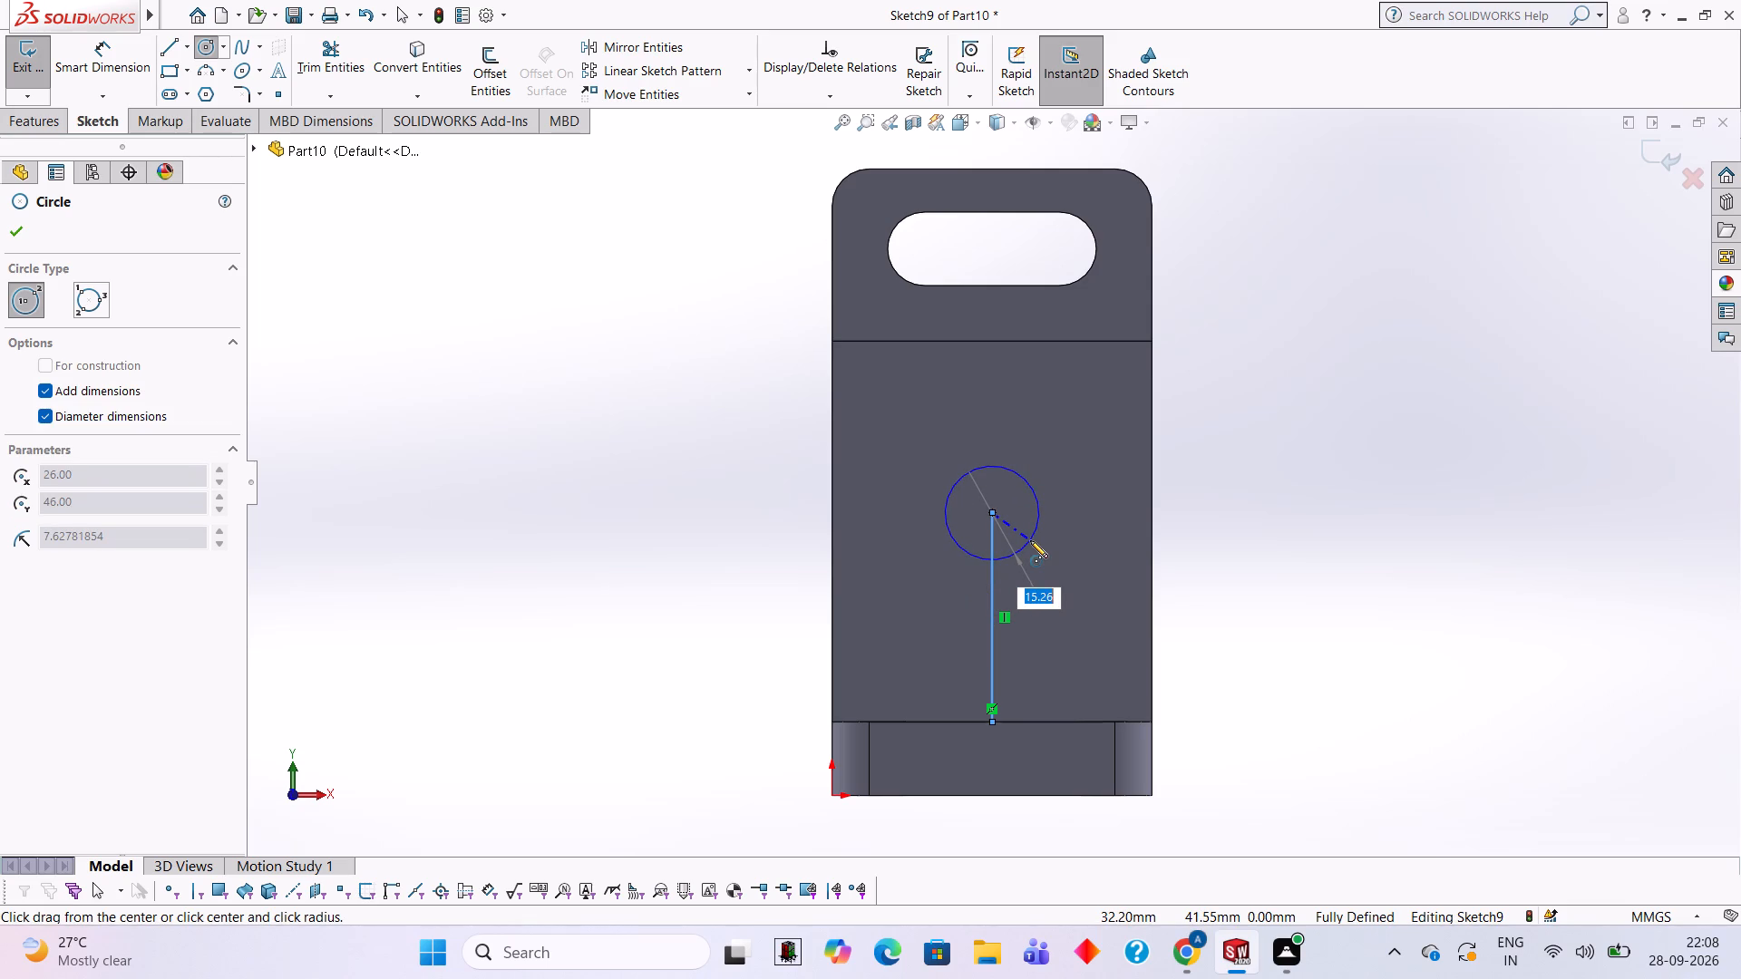
pyautogui.write('30')
pyautogui.press('Return')
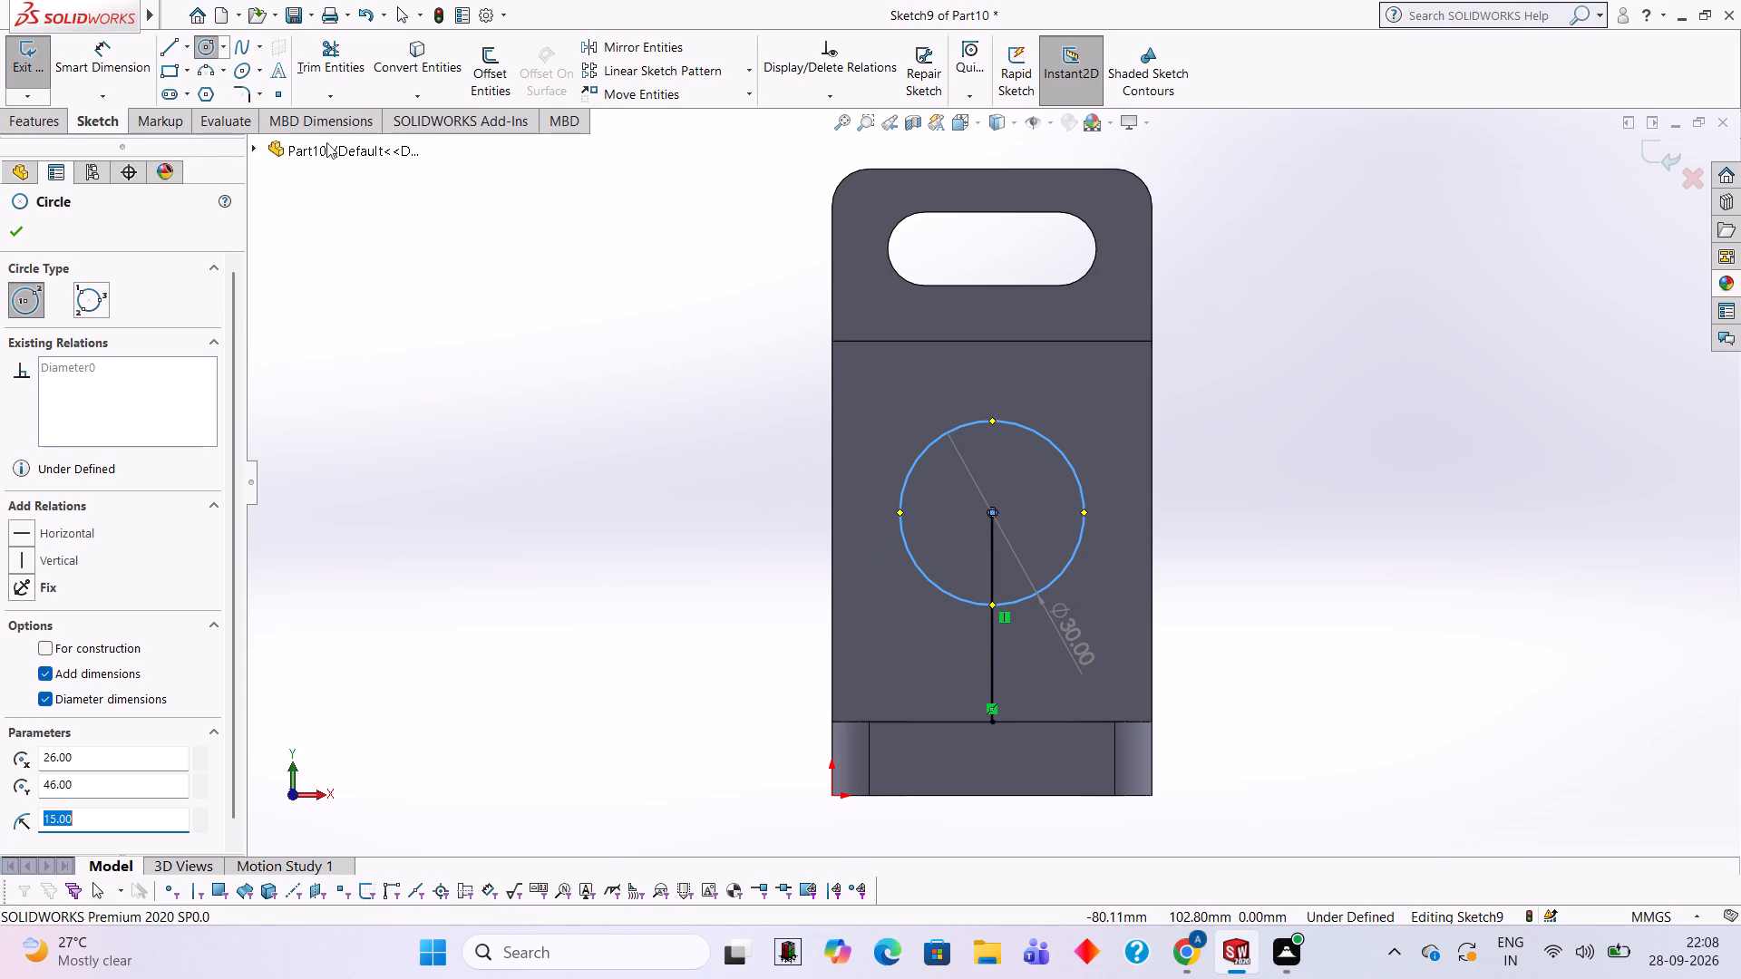
# Trim away the part of the vertical centre line that lies inside the 30 mm circle.
pyautogui.click(302, 66)
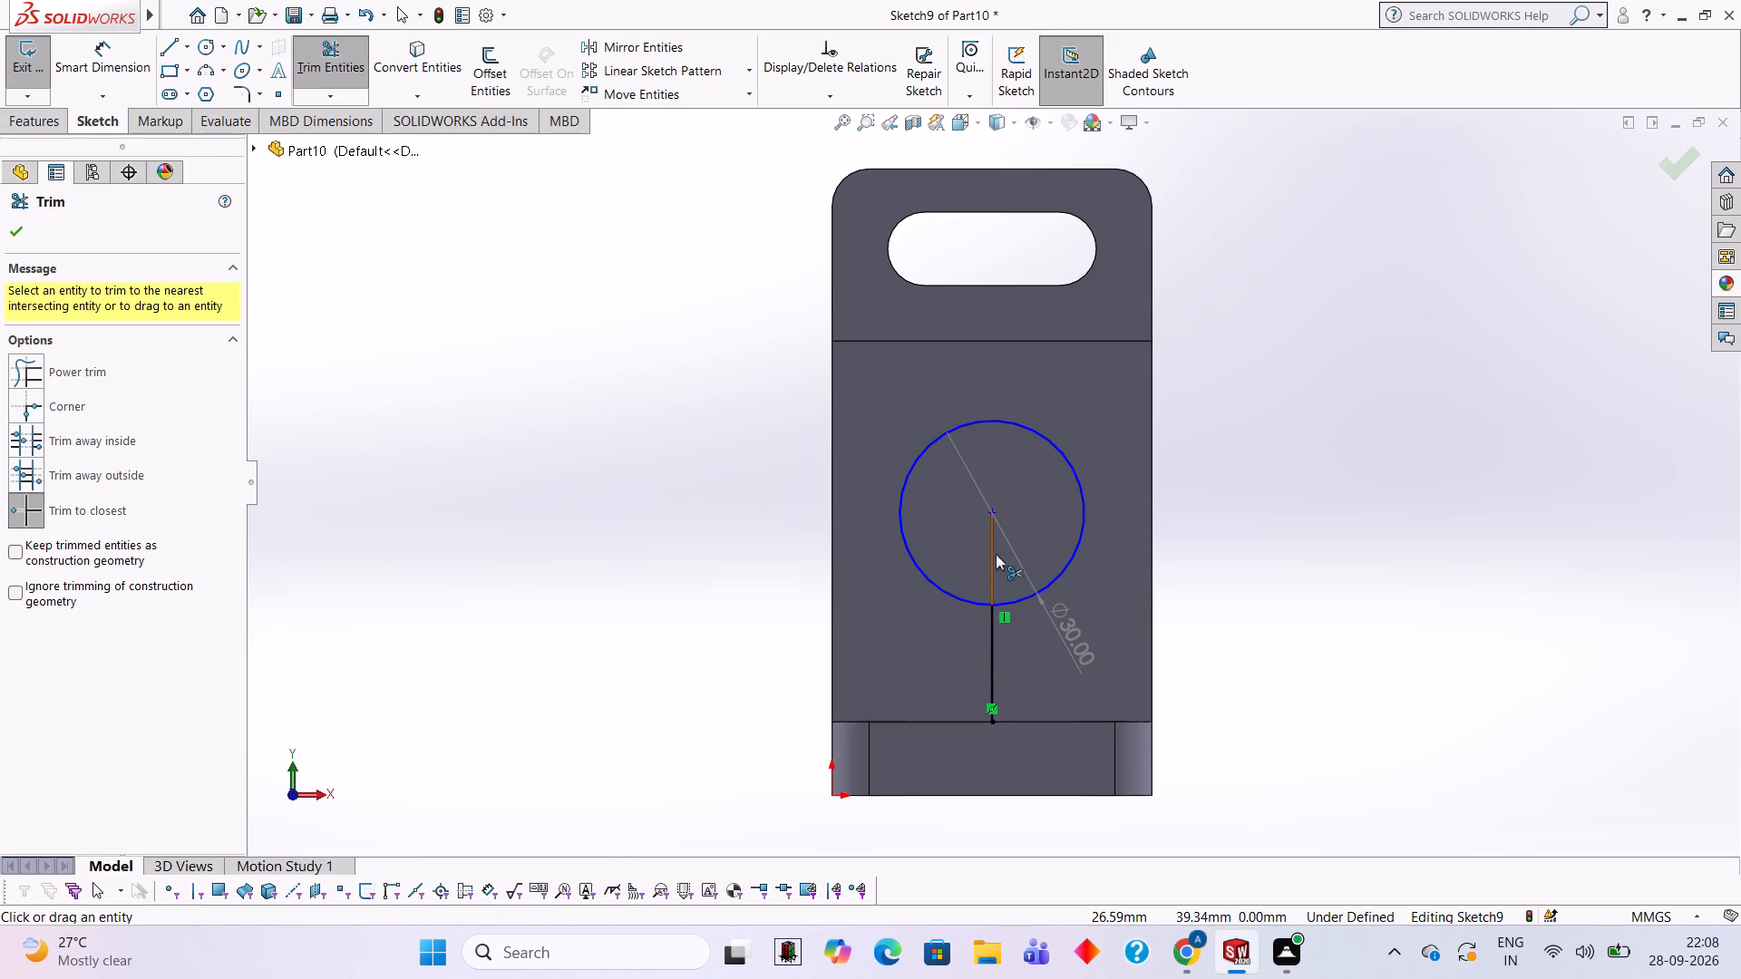
pyautogui.click(996, 554)
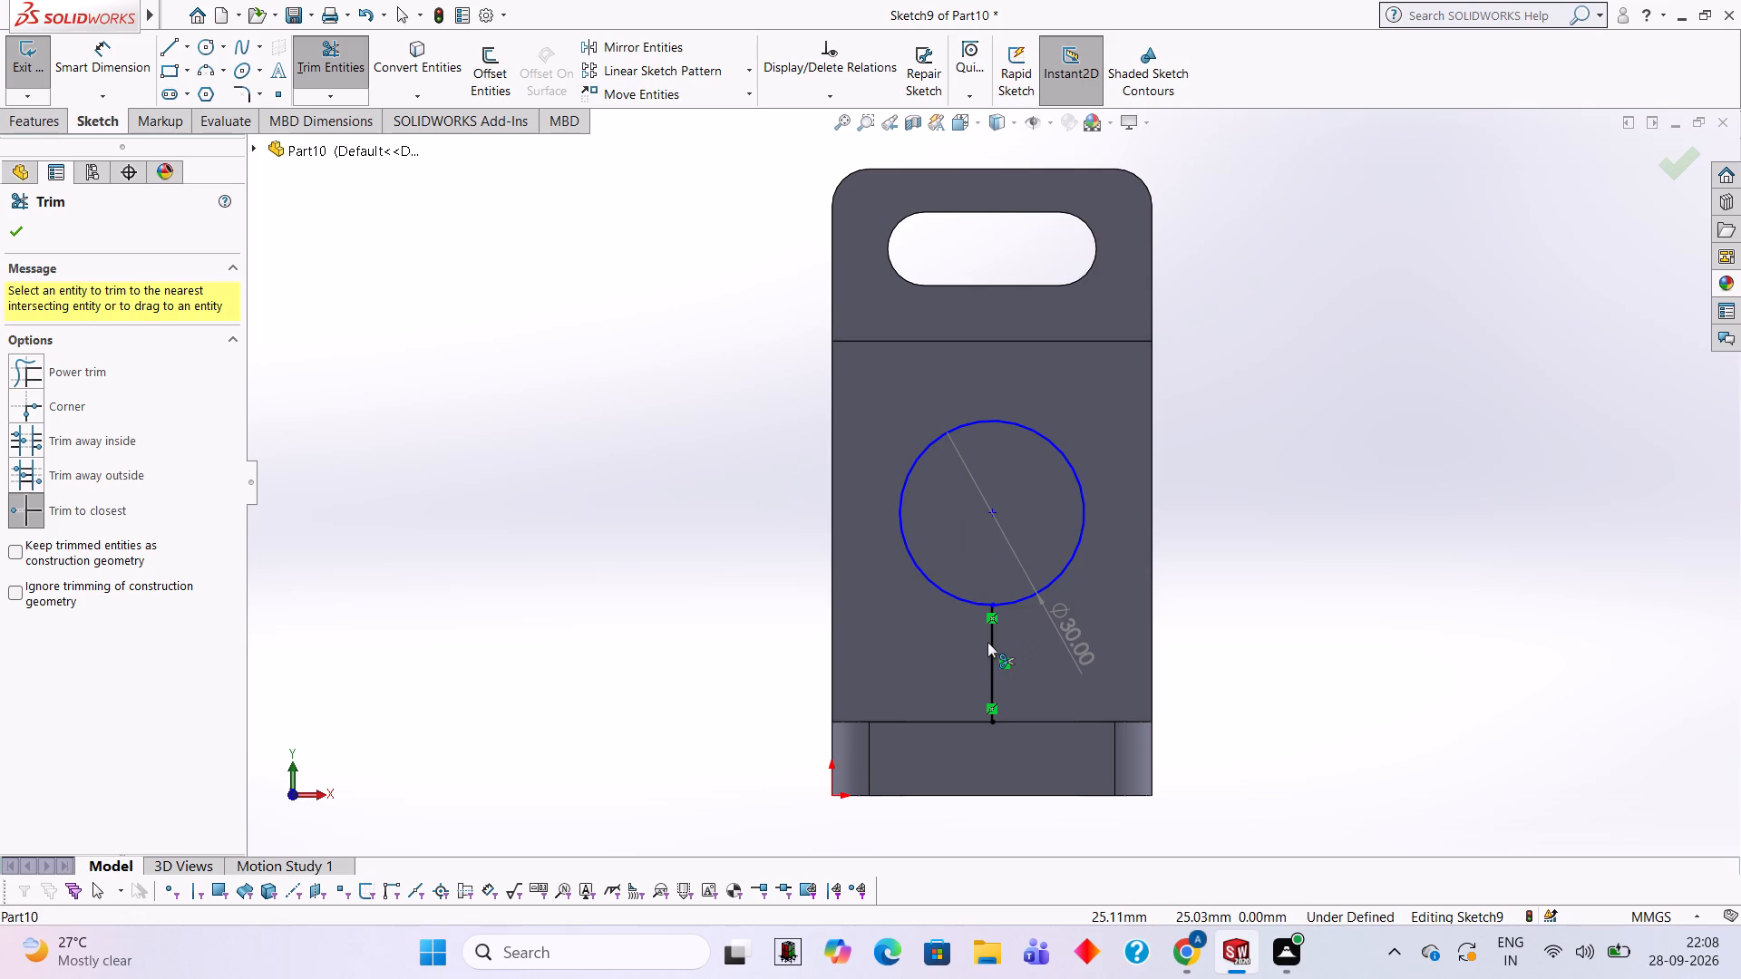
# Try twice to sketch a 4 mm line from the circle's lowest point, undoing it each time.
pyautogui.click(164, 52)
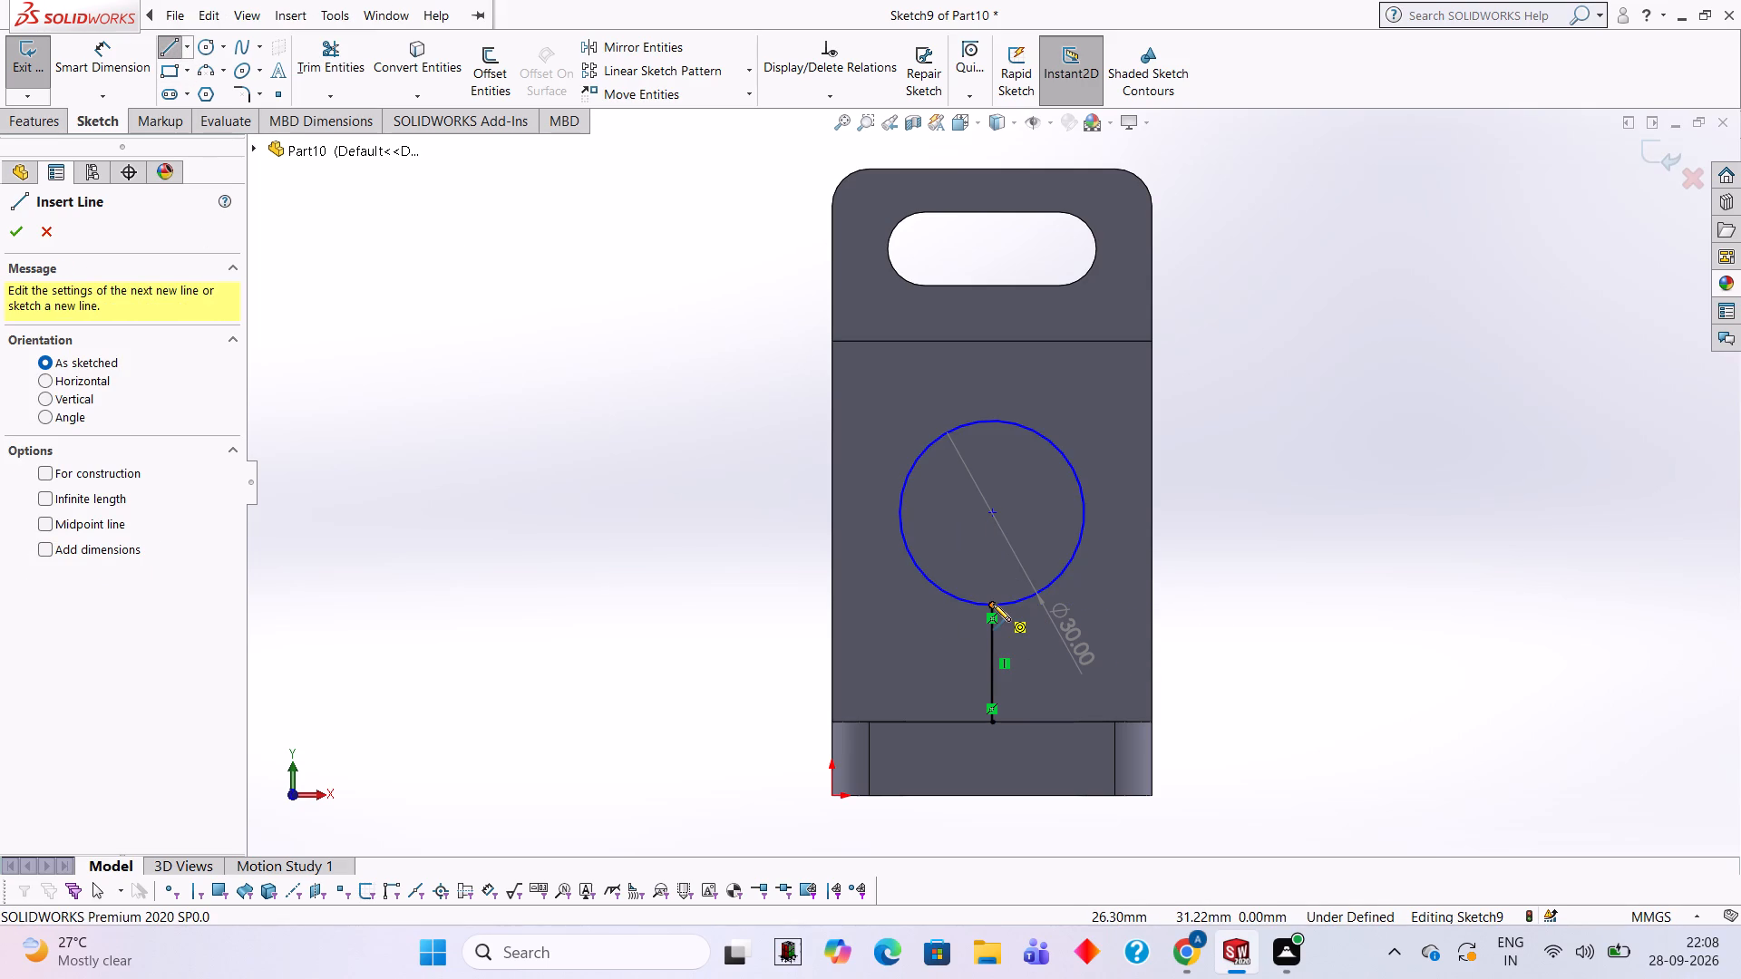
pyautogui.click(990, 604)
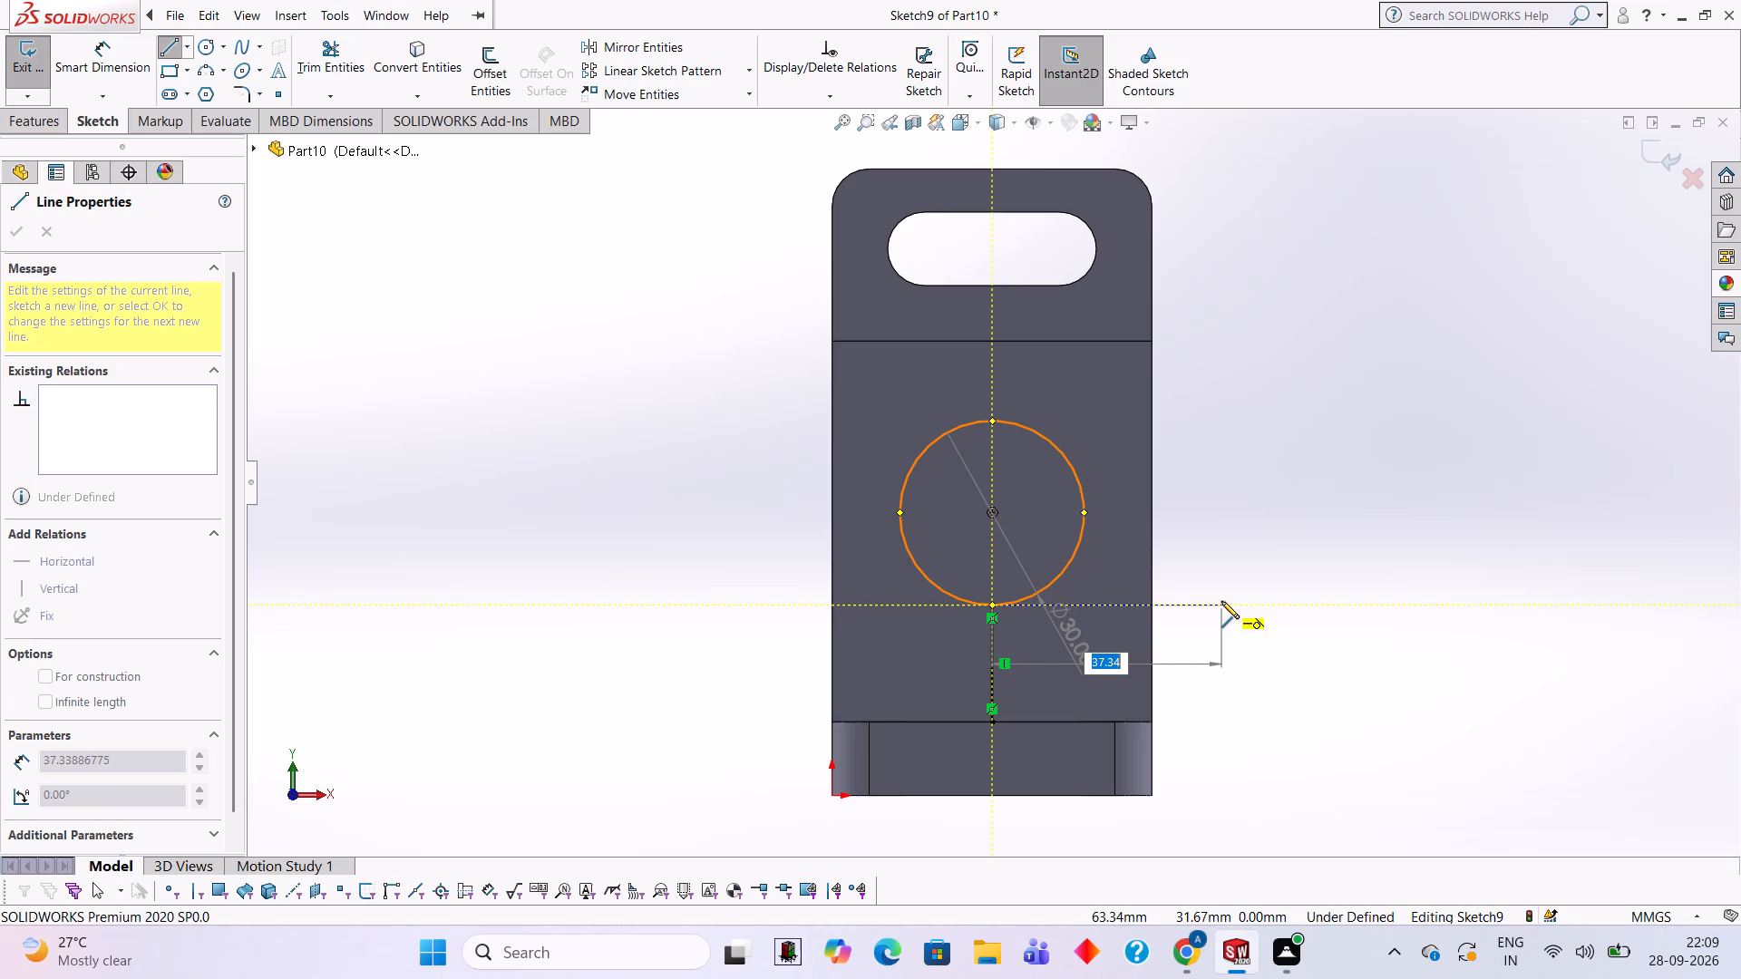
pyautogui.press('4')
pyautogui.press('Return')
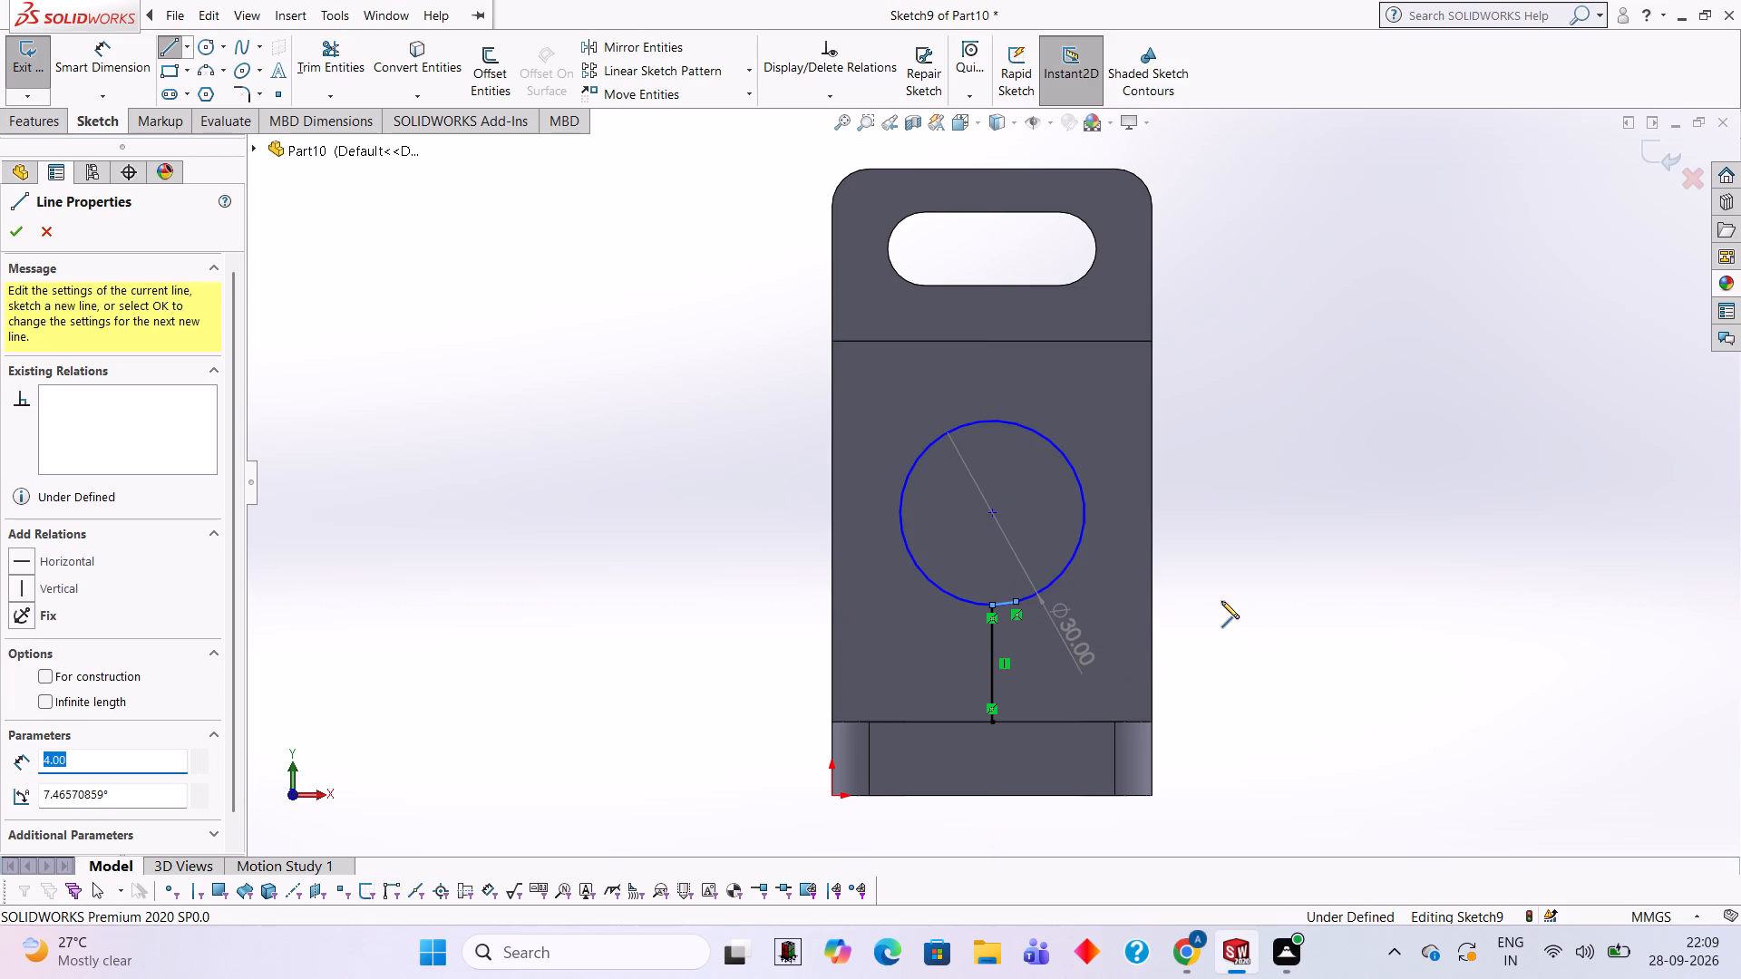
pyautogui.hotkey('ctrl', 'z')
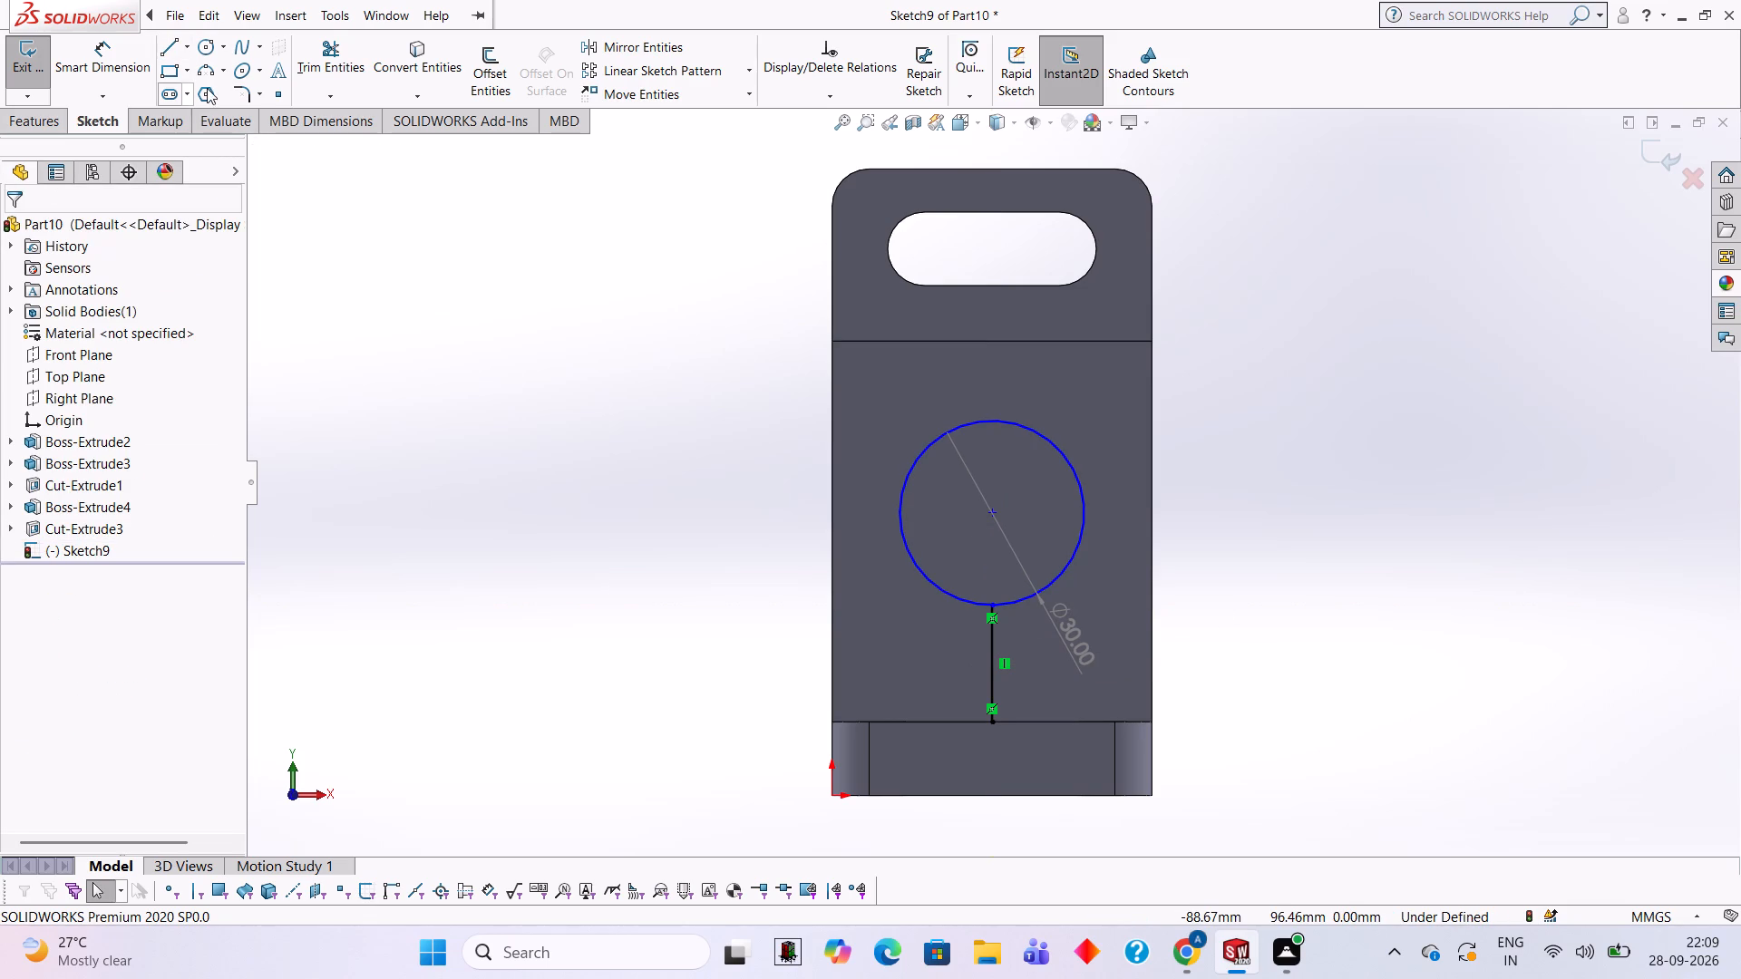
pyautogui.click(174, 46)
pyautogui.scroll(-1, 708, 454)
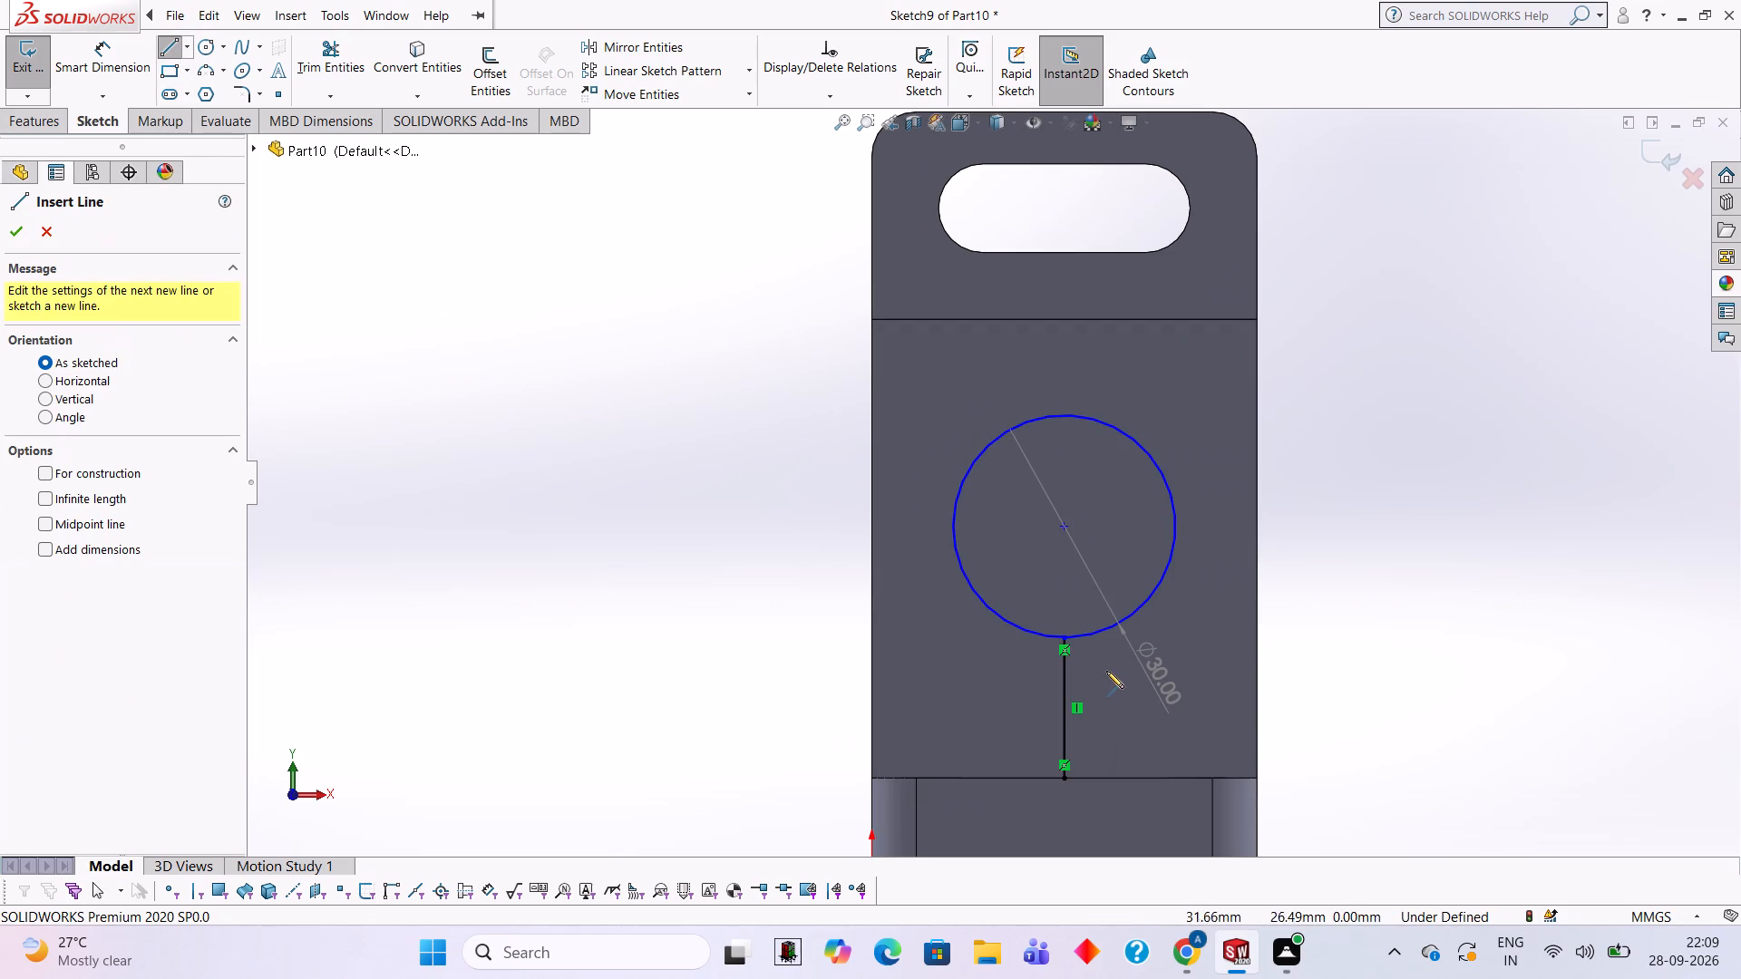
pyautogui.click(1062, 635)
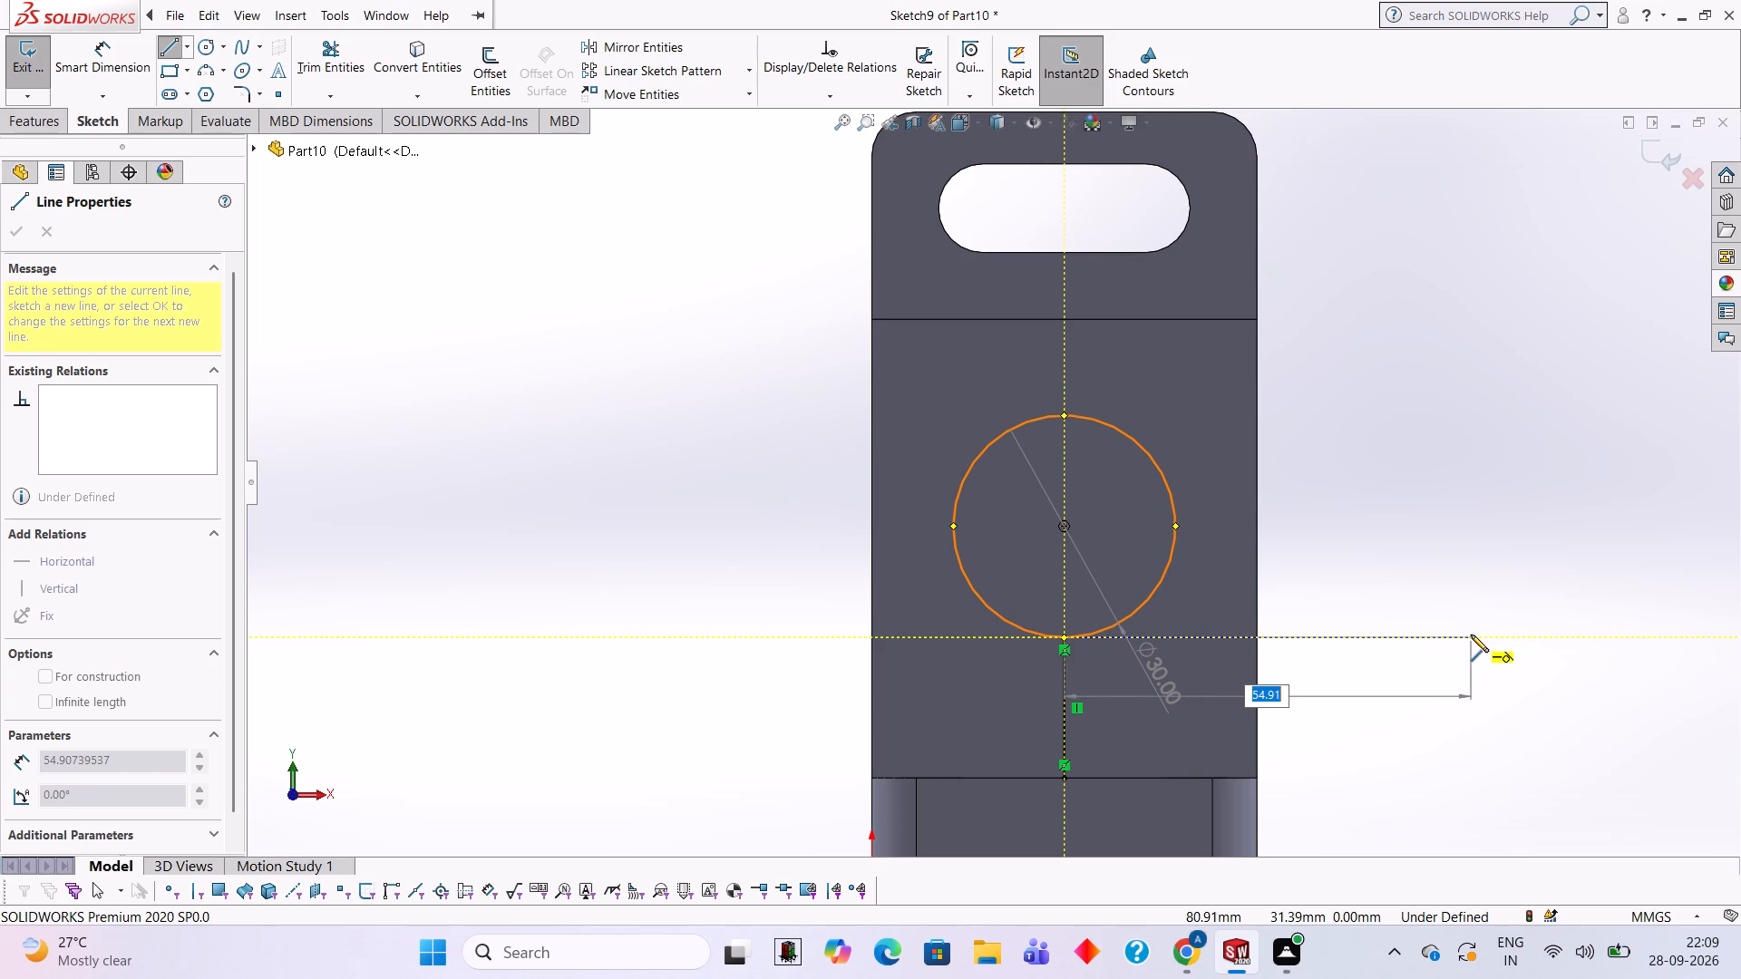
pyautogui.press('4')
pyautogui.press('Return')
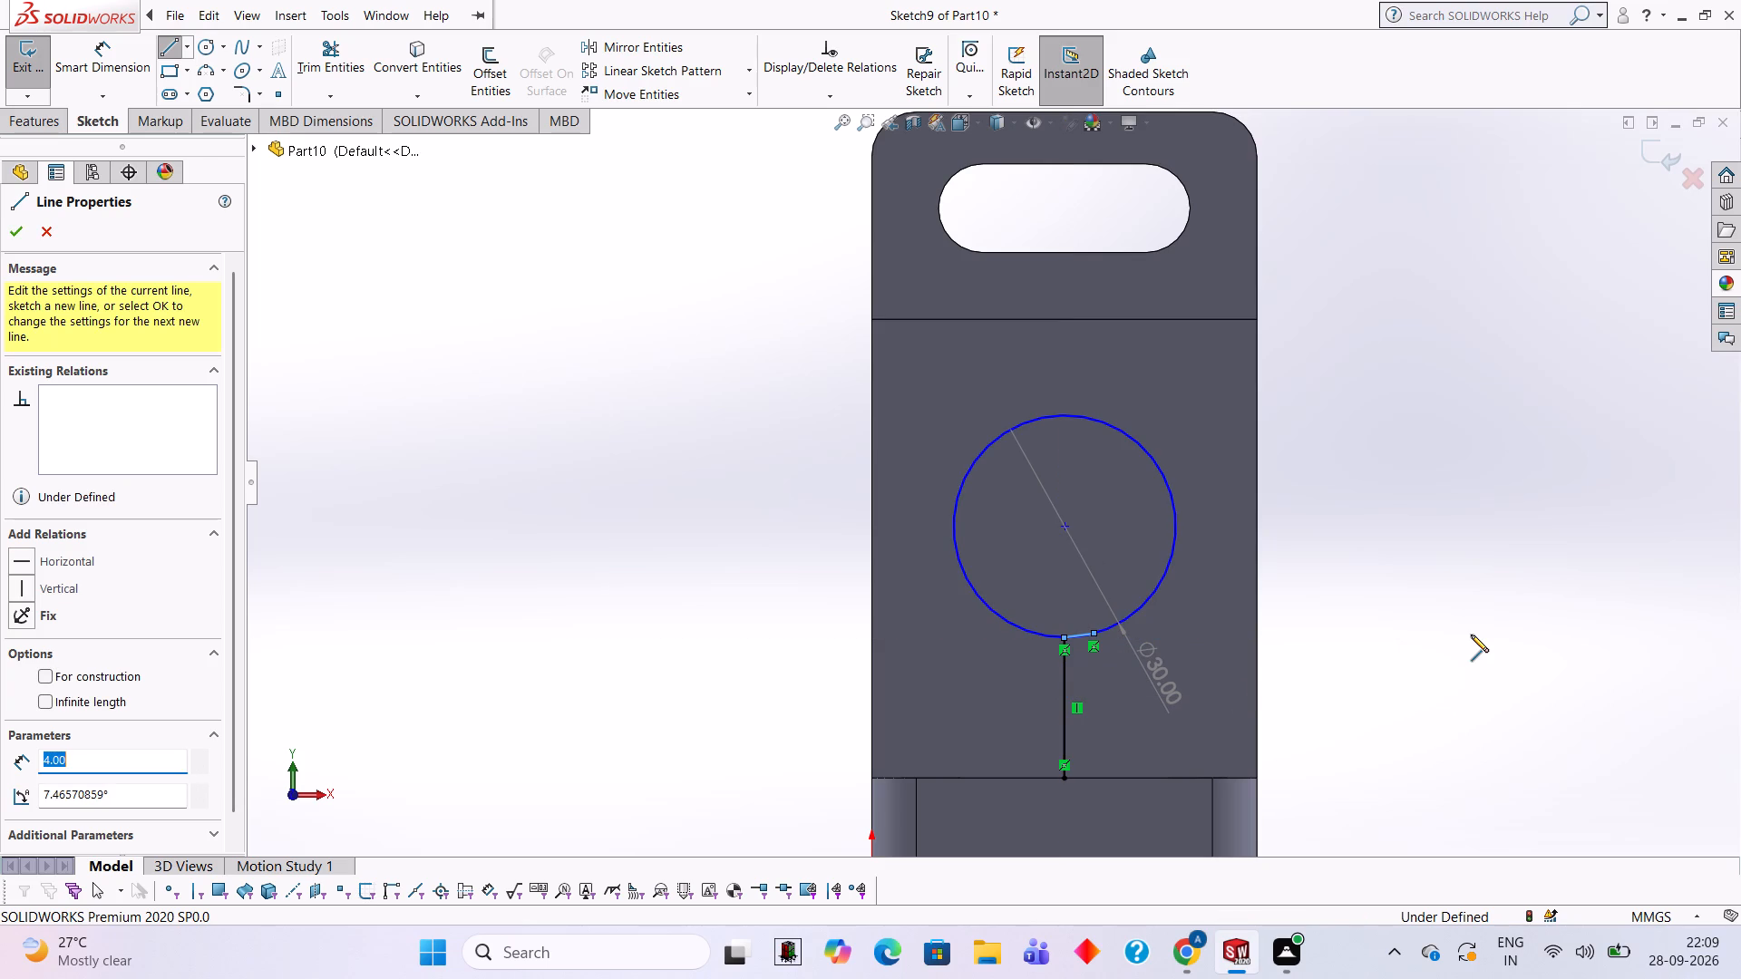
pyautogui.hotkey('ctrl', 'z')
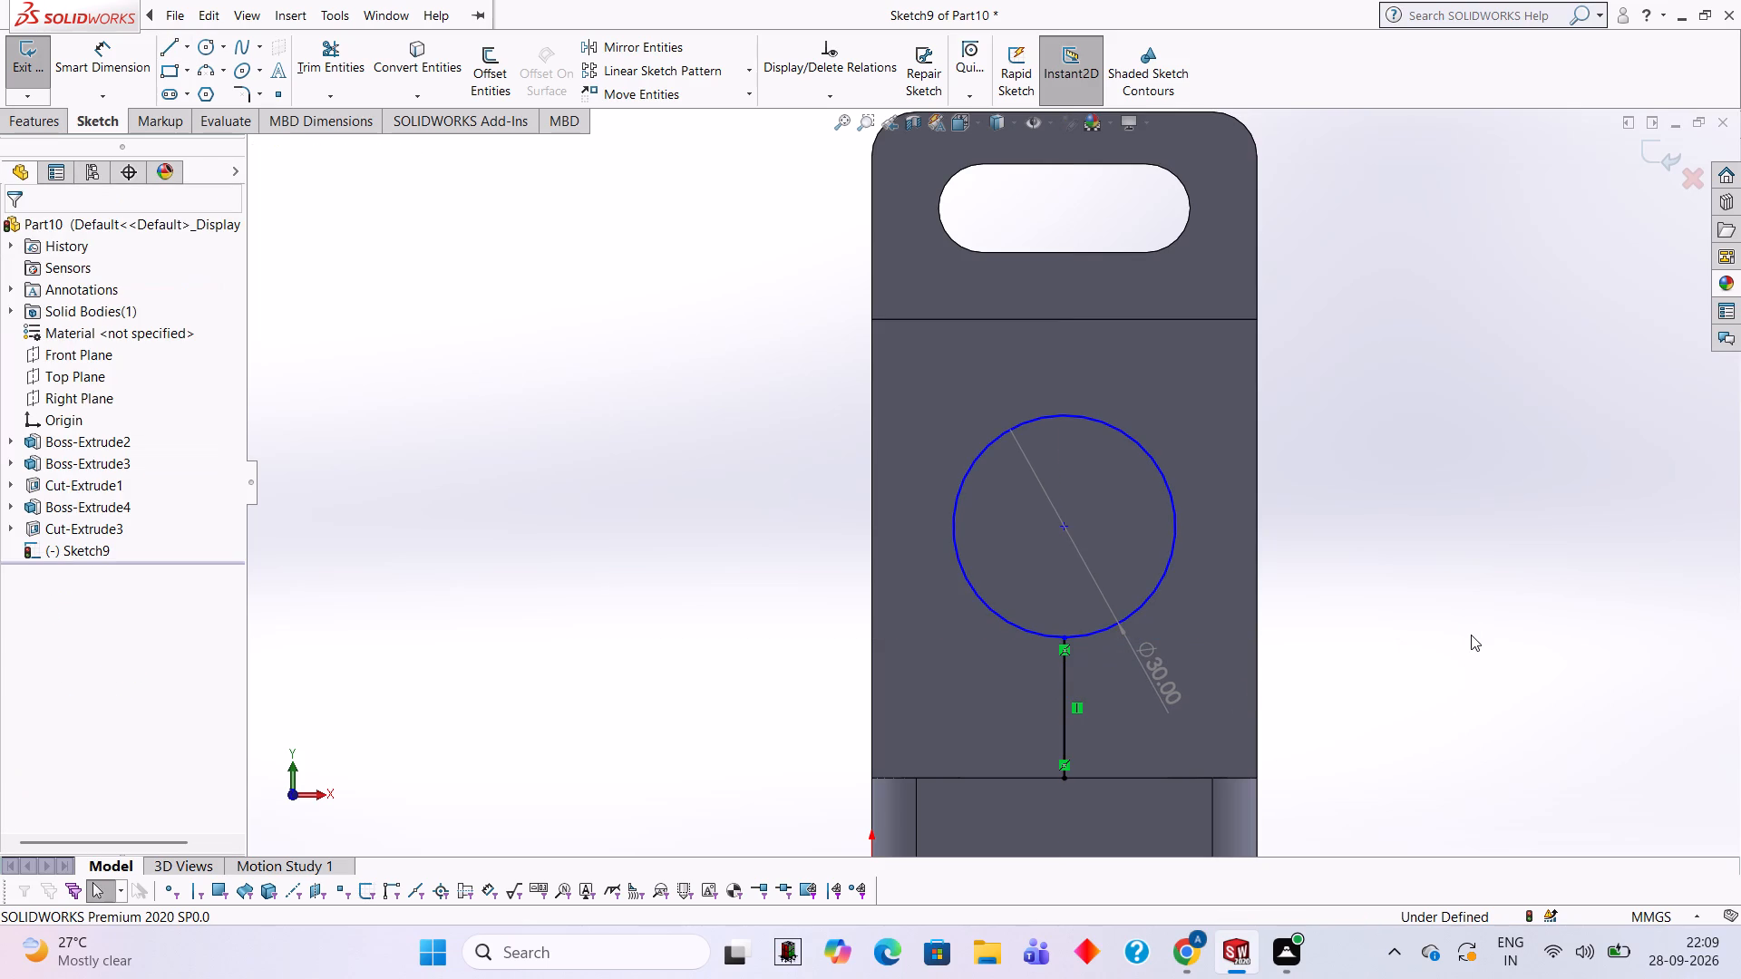
# Sketch a line rectangle 8 mm wide and 19 mm high below the circle, starting 4 mm across from its lowest point and reaching the foot edge.
pyautogui.scroll(-2, 1053, 643)
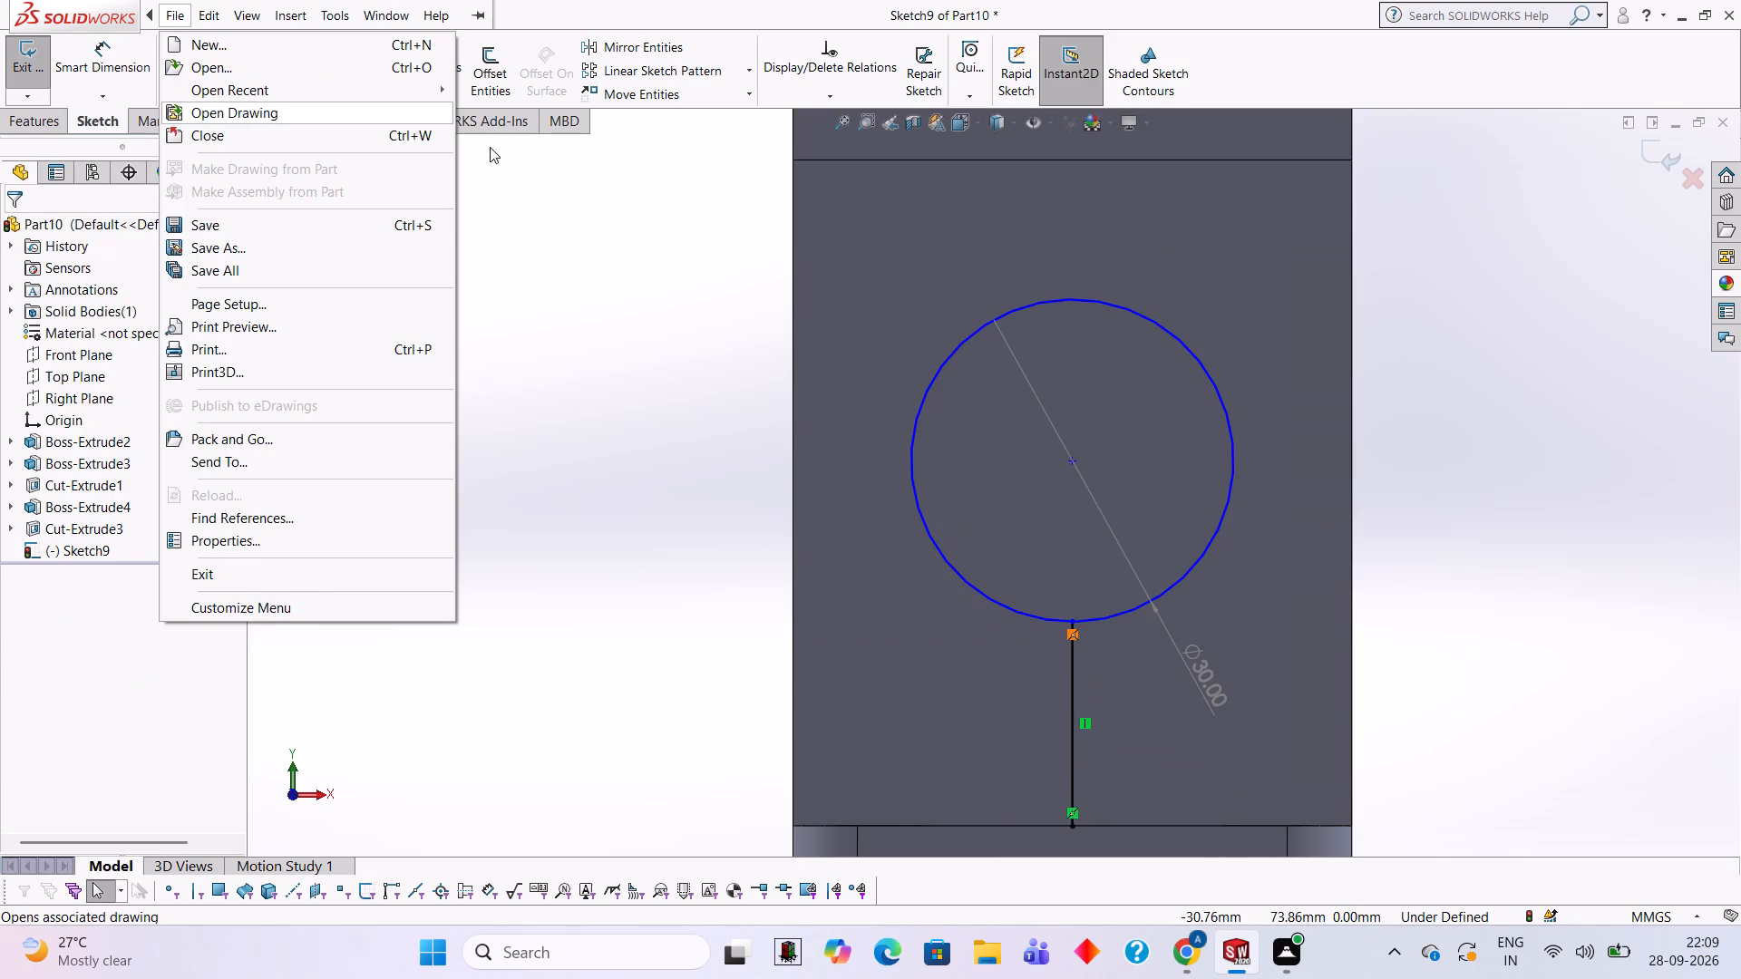
pyautogui.click(608, 179)
pyautogui.scroll(-3, 1192, 534)
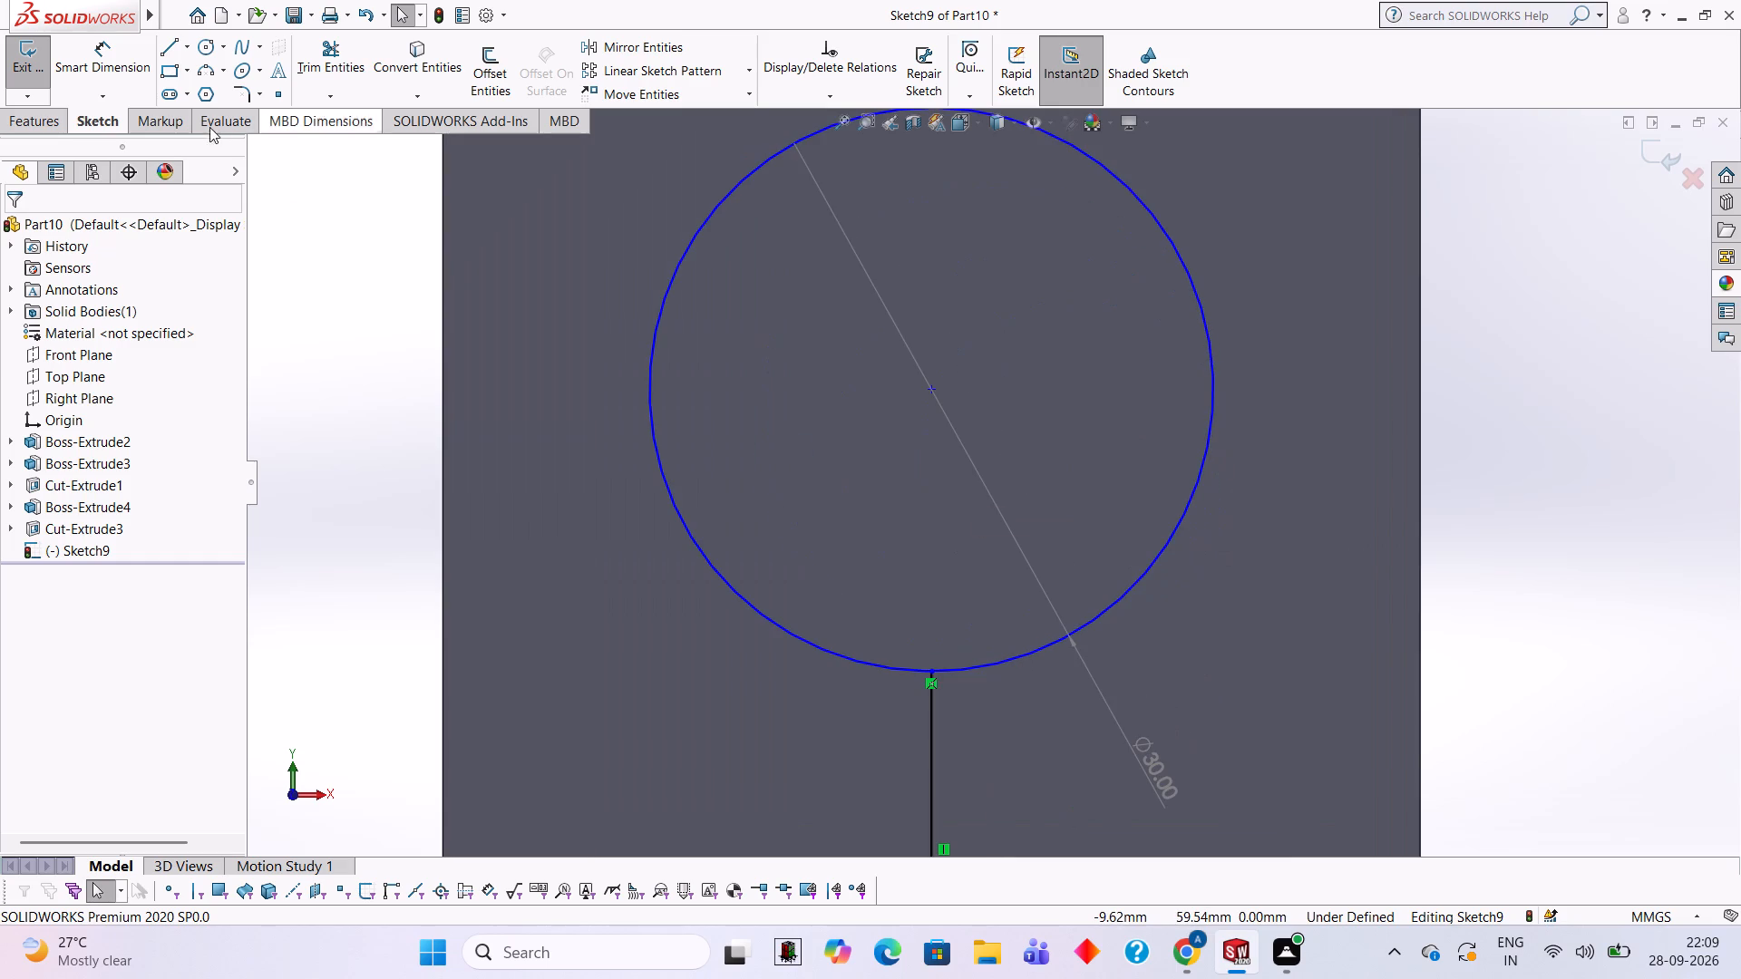
pyautogui.click(174, 38)
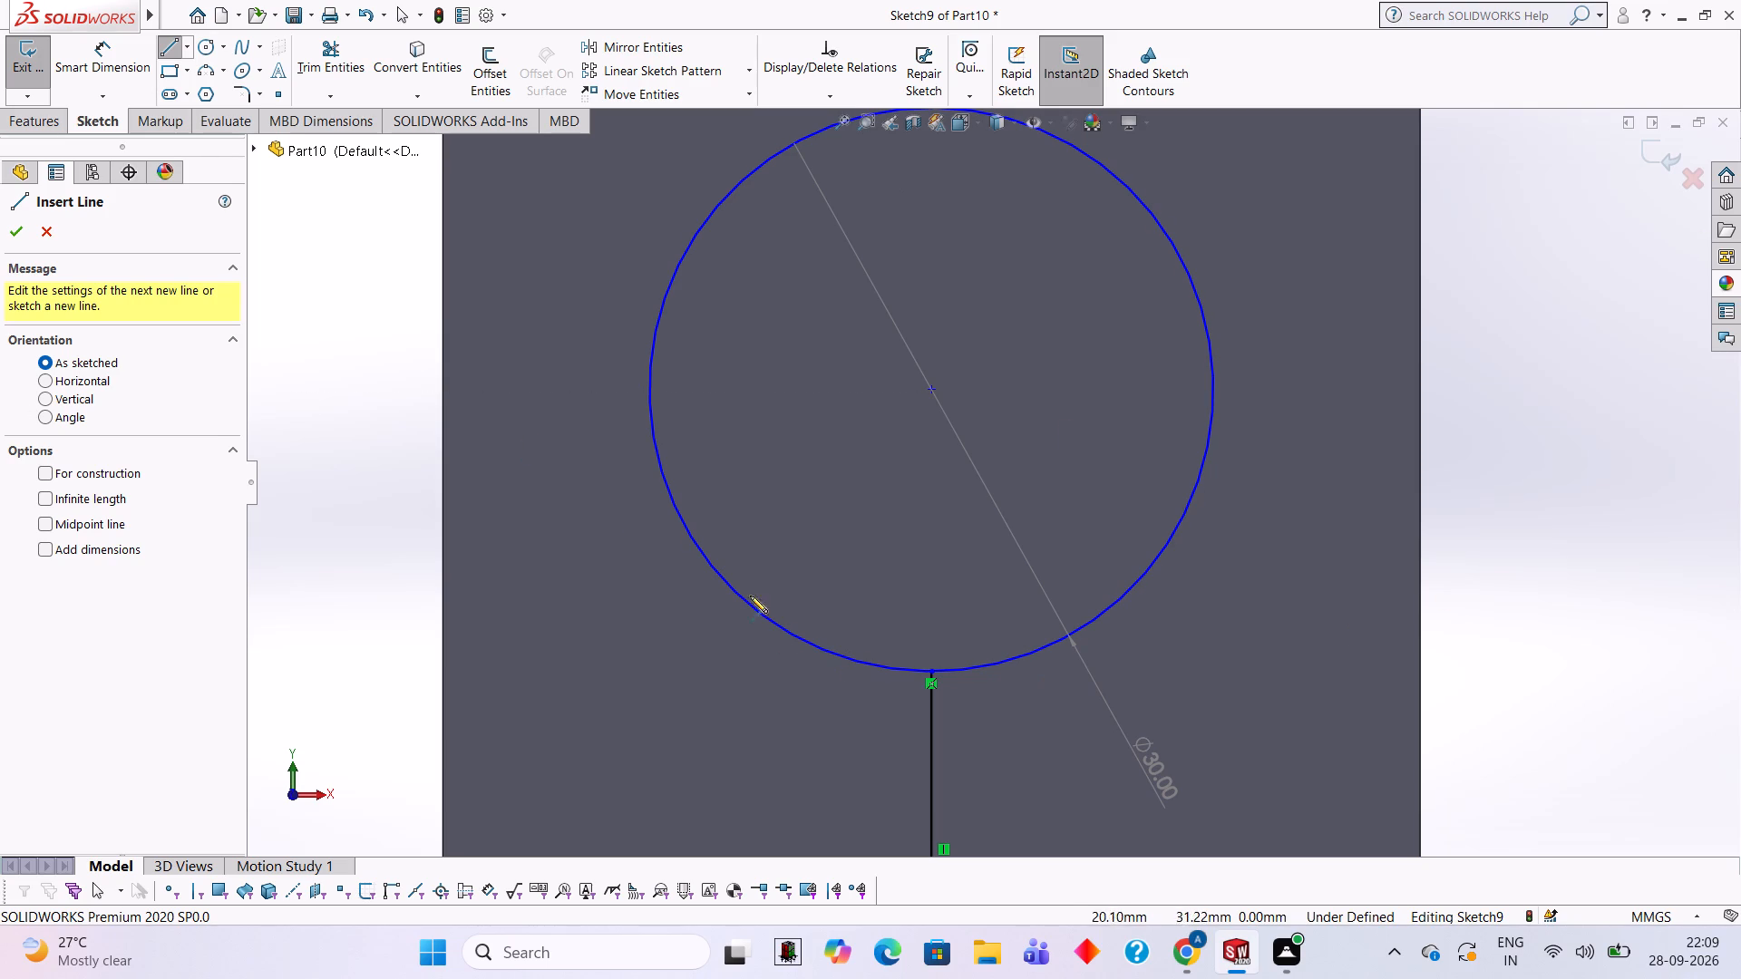
pyautogui.click(931, 673)
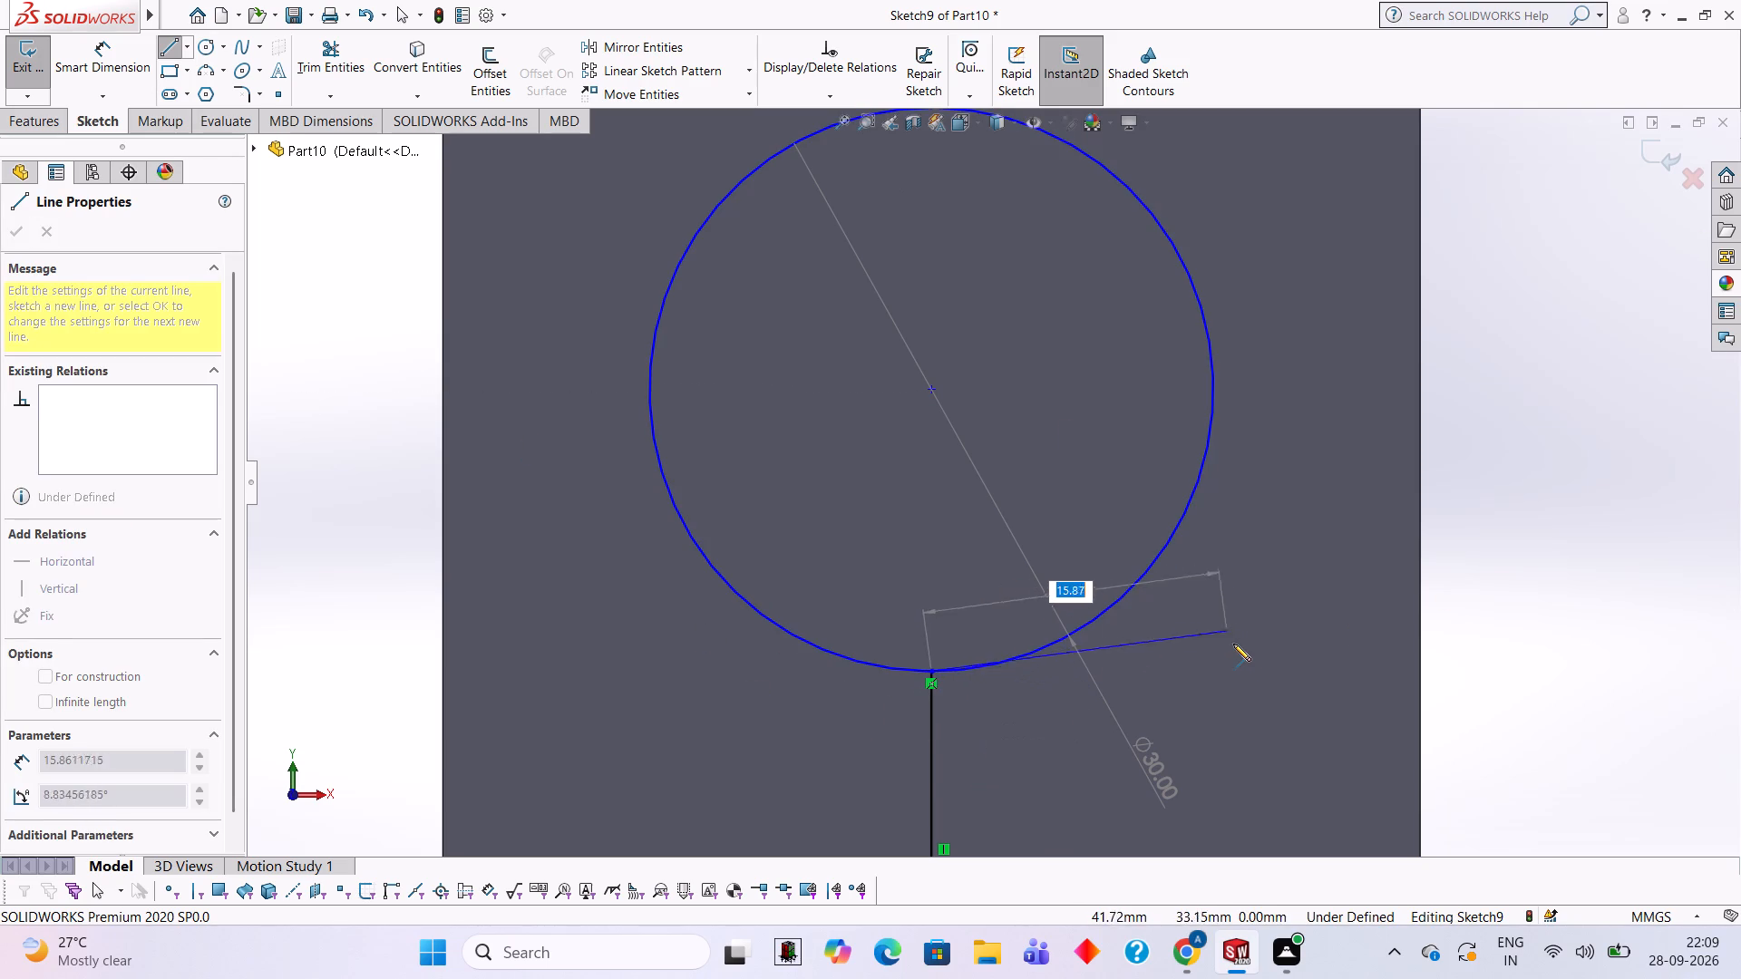
pyautogui.press('4')
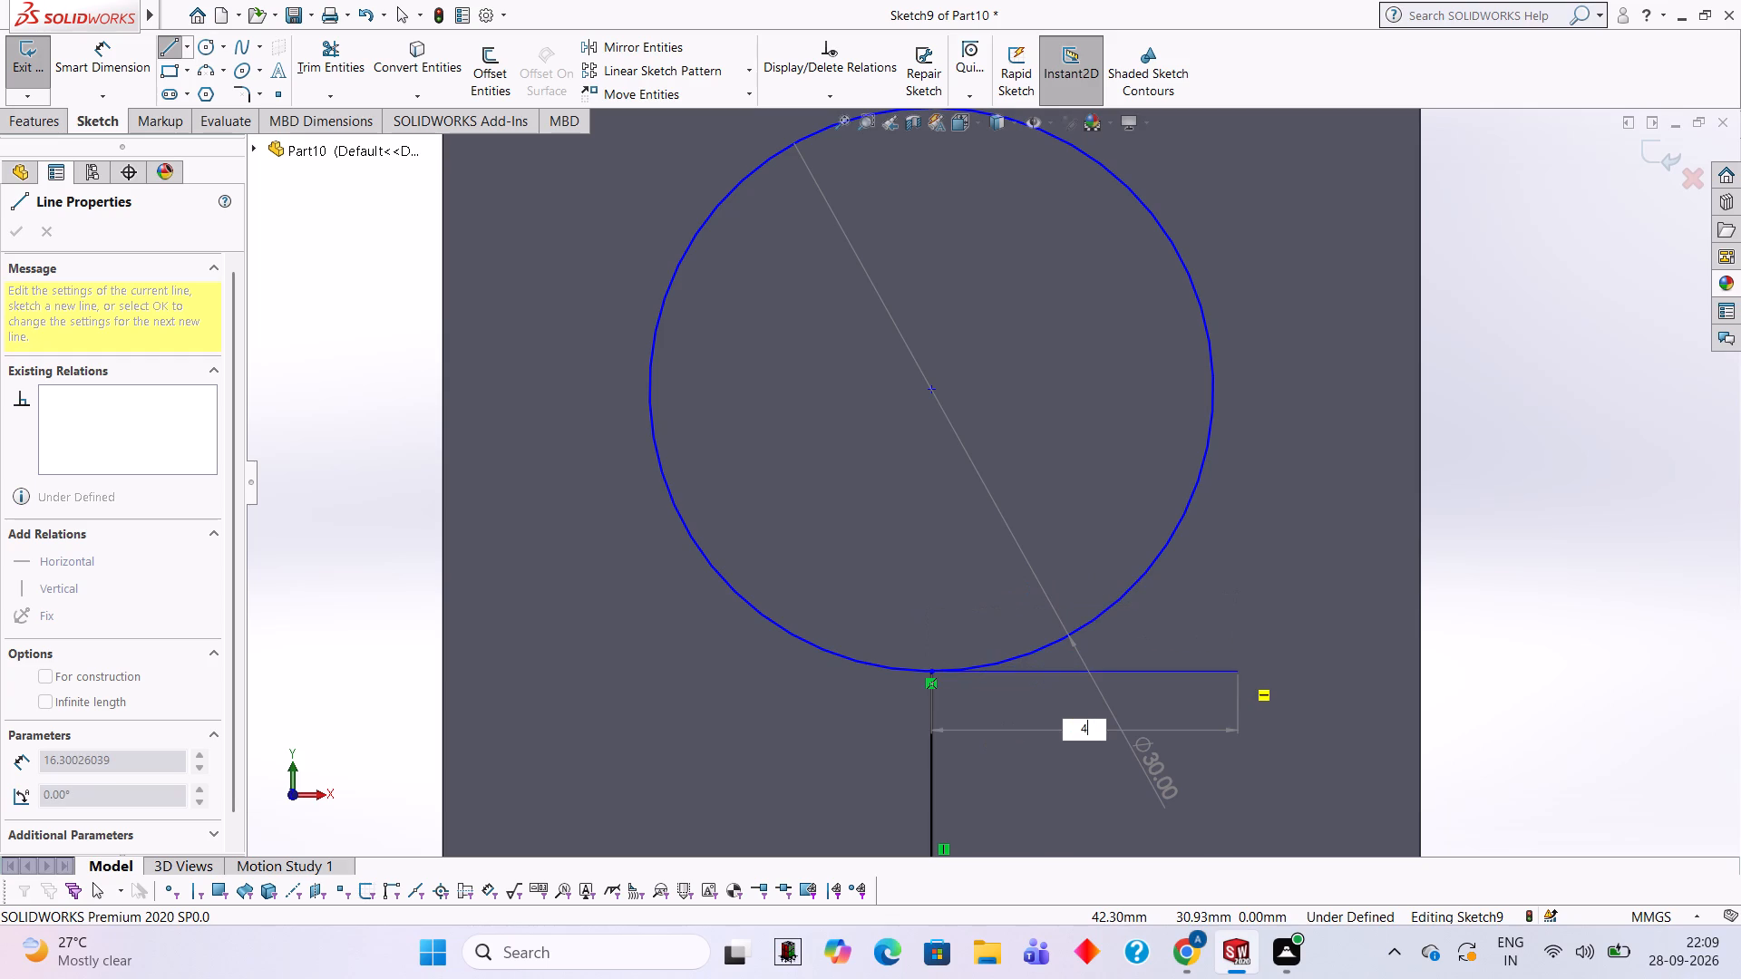
pyautogui.press('Return')
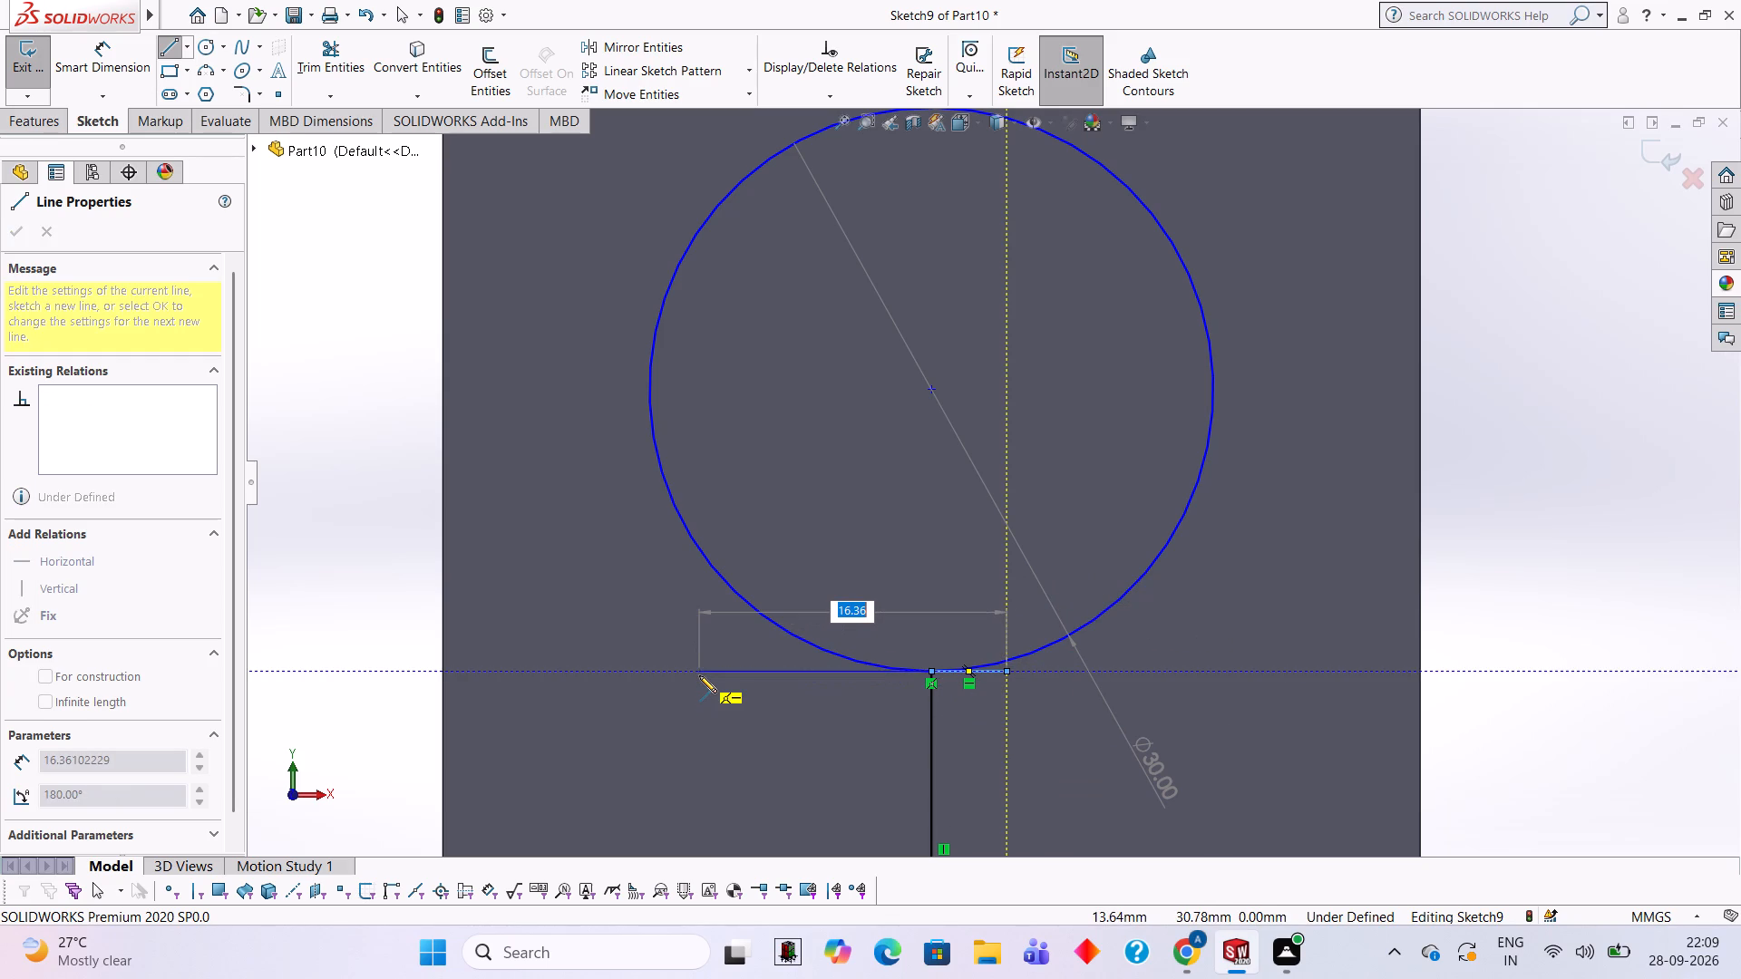
pyautogui.press('8')
pyautogui.press('Return')
pyautogui.scroll(3, 1101, 783)
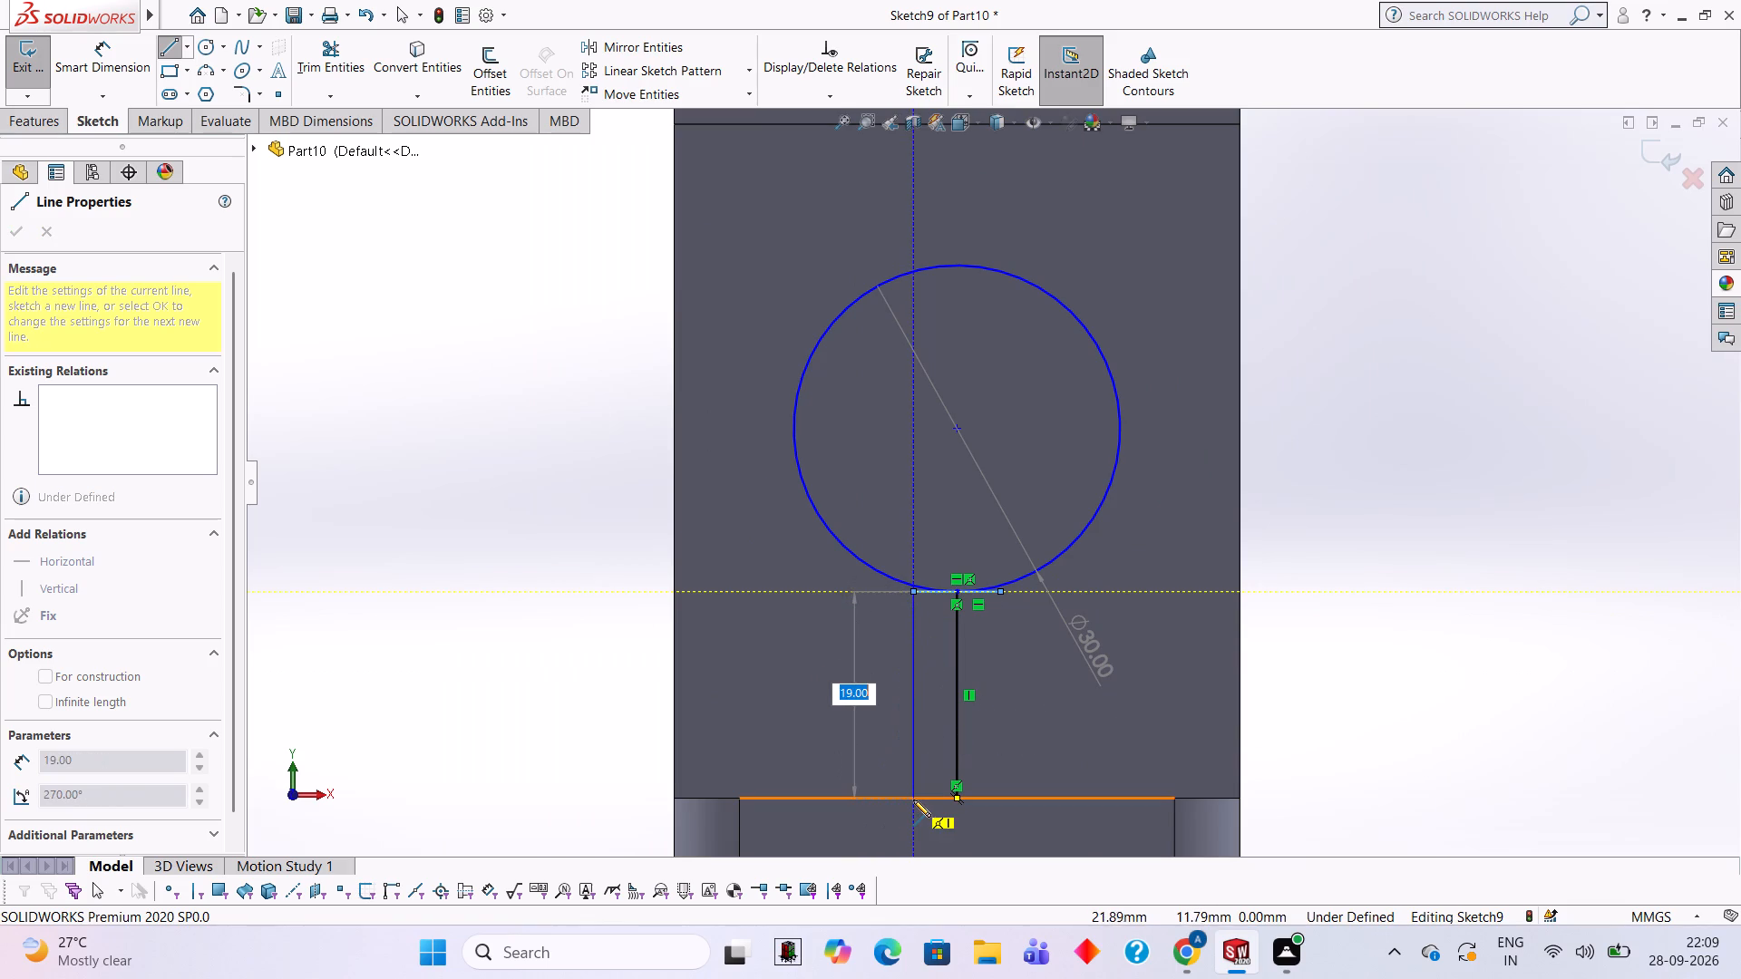
pyautogui.click(913, 800)
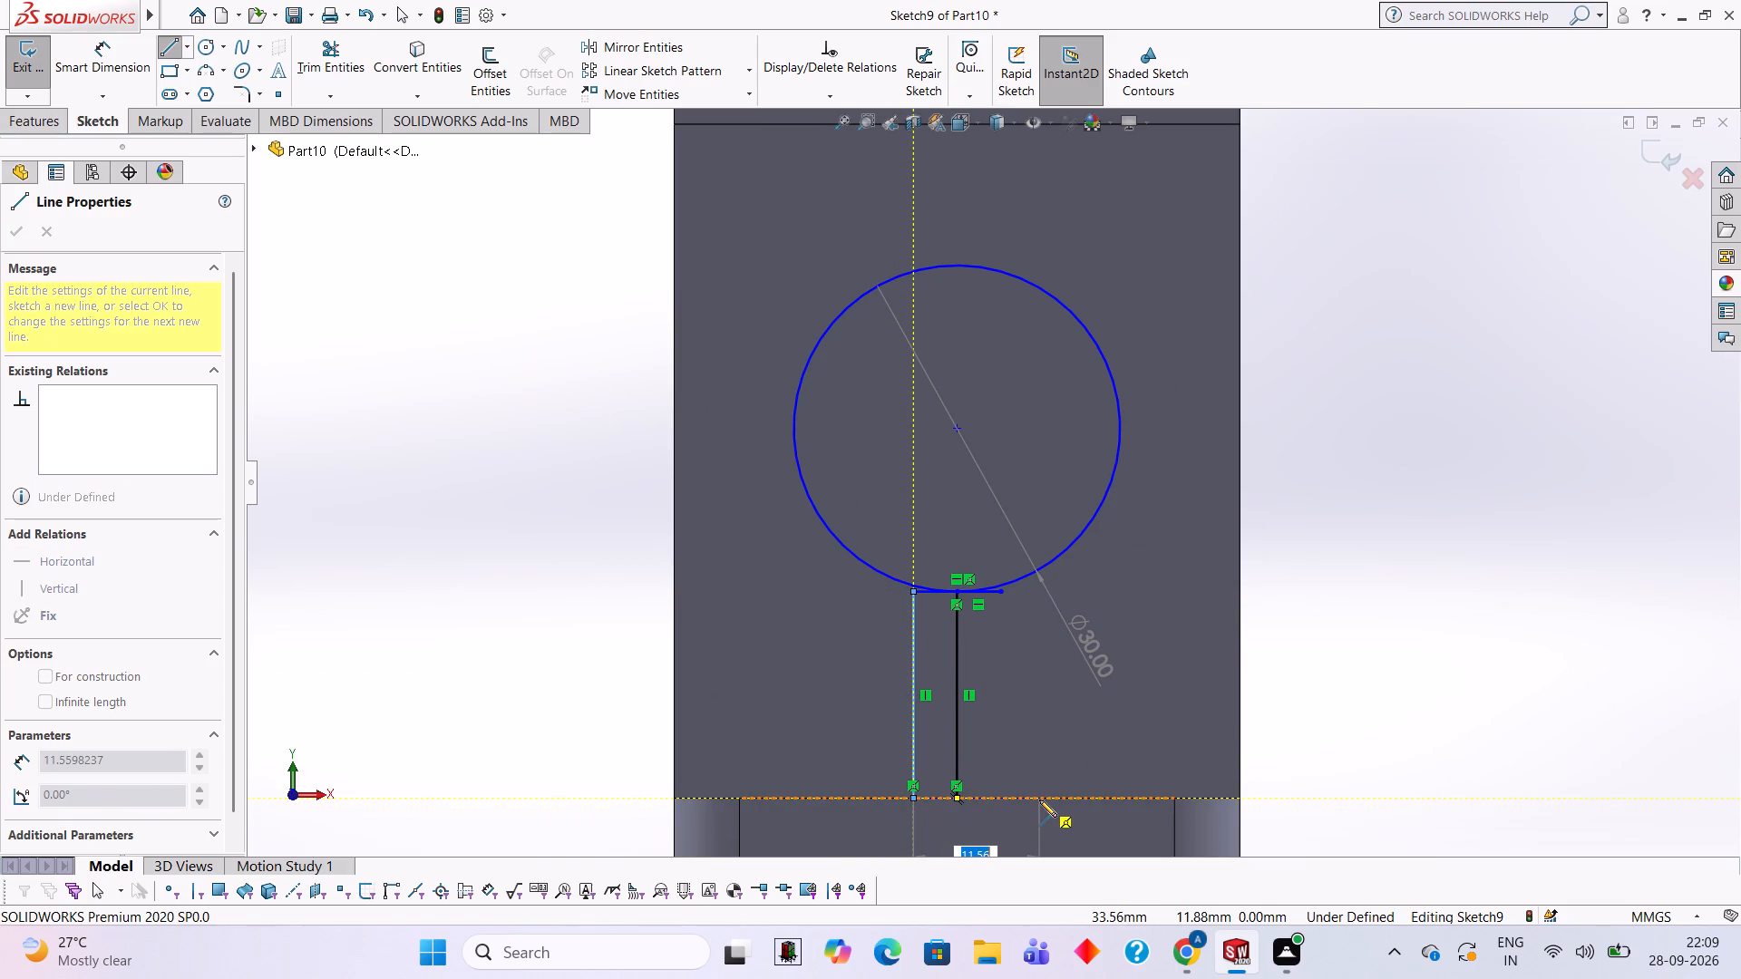
pyautogui.press('8')
pyautogui.press('Return')
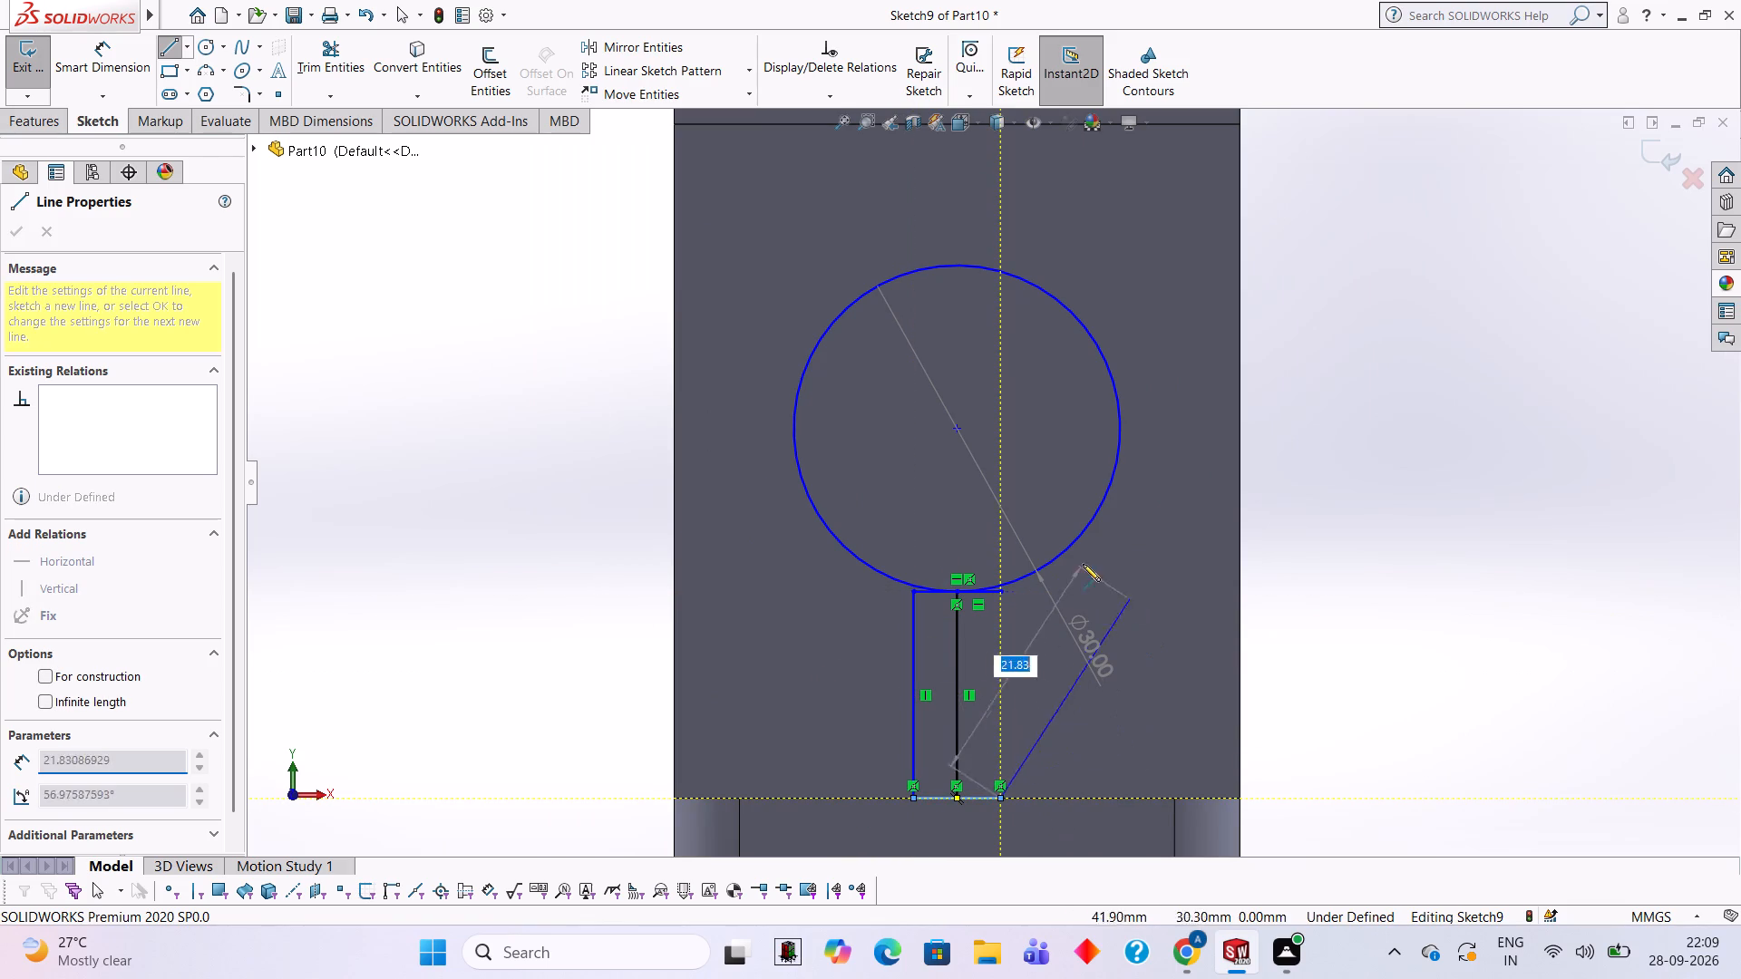
pyautogui.click(1001, 591)
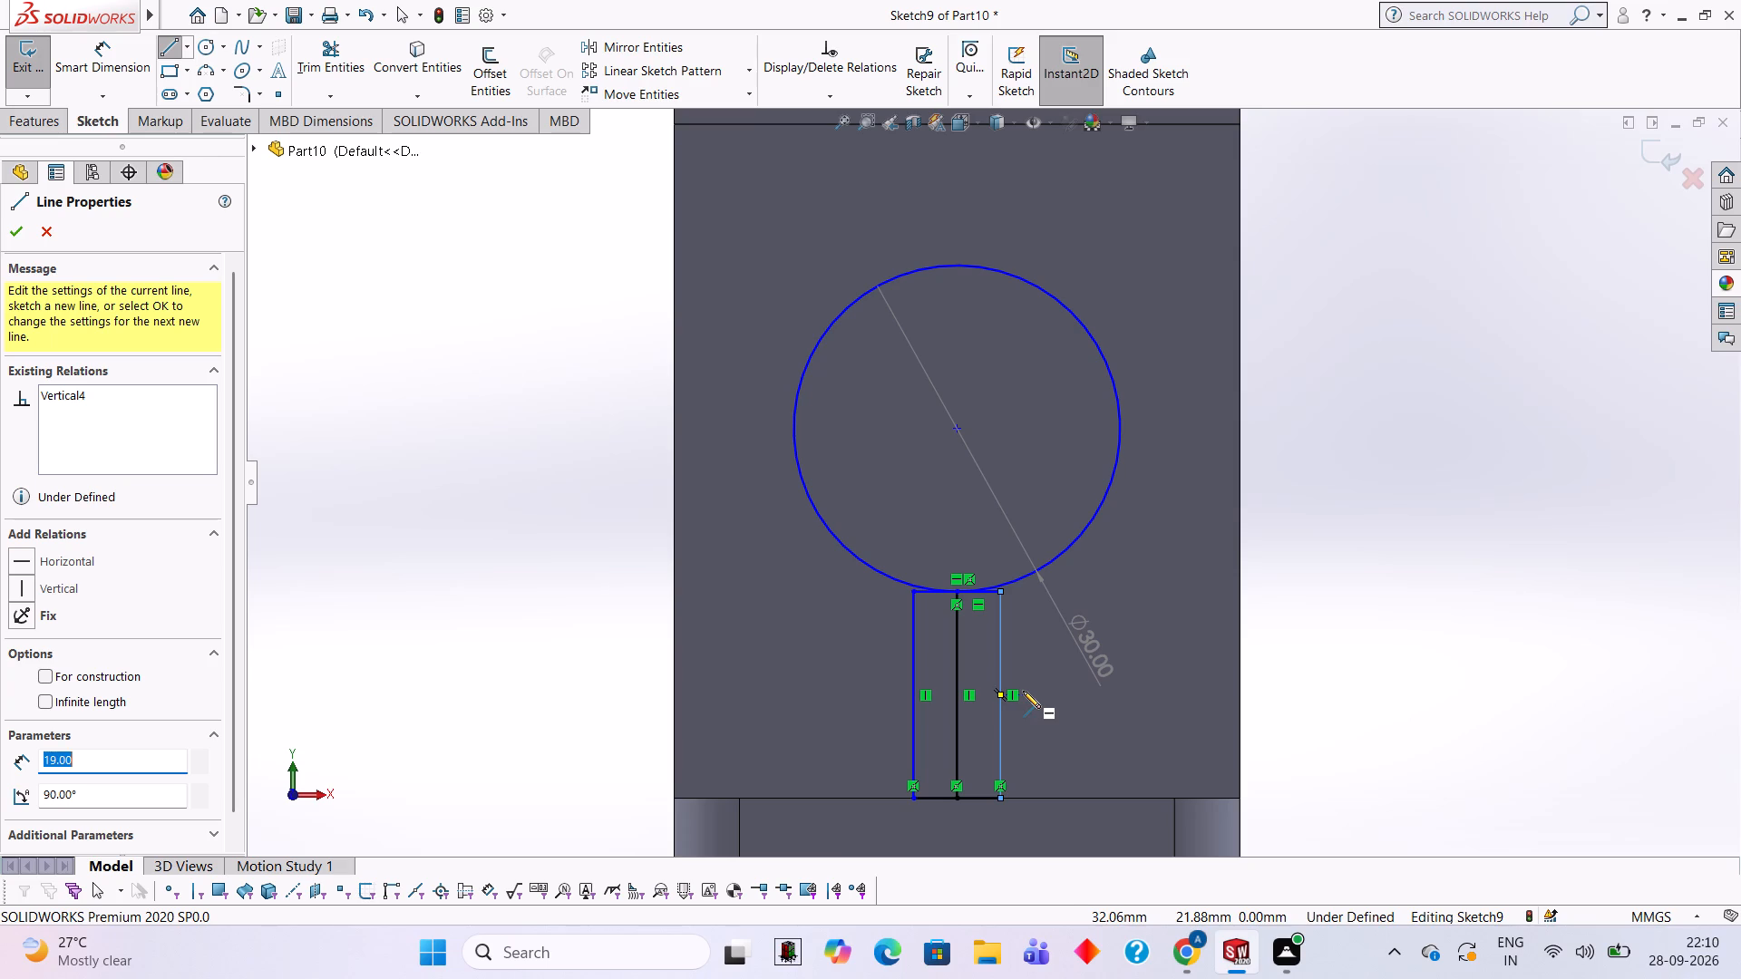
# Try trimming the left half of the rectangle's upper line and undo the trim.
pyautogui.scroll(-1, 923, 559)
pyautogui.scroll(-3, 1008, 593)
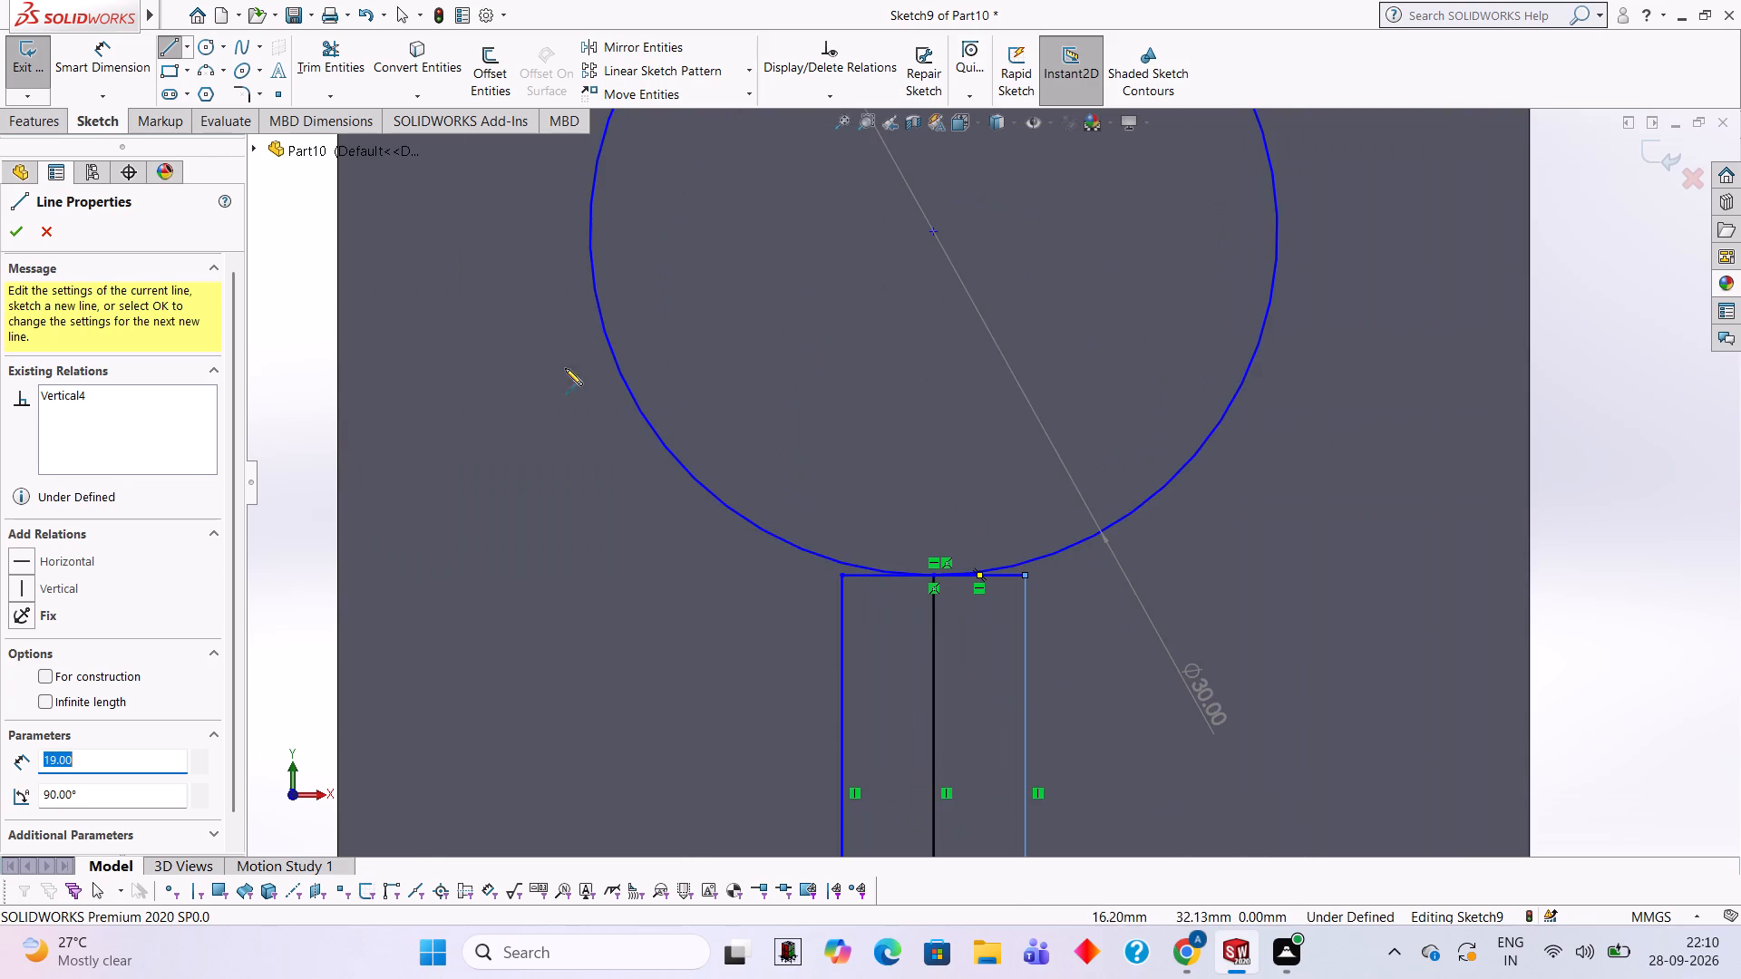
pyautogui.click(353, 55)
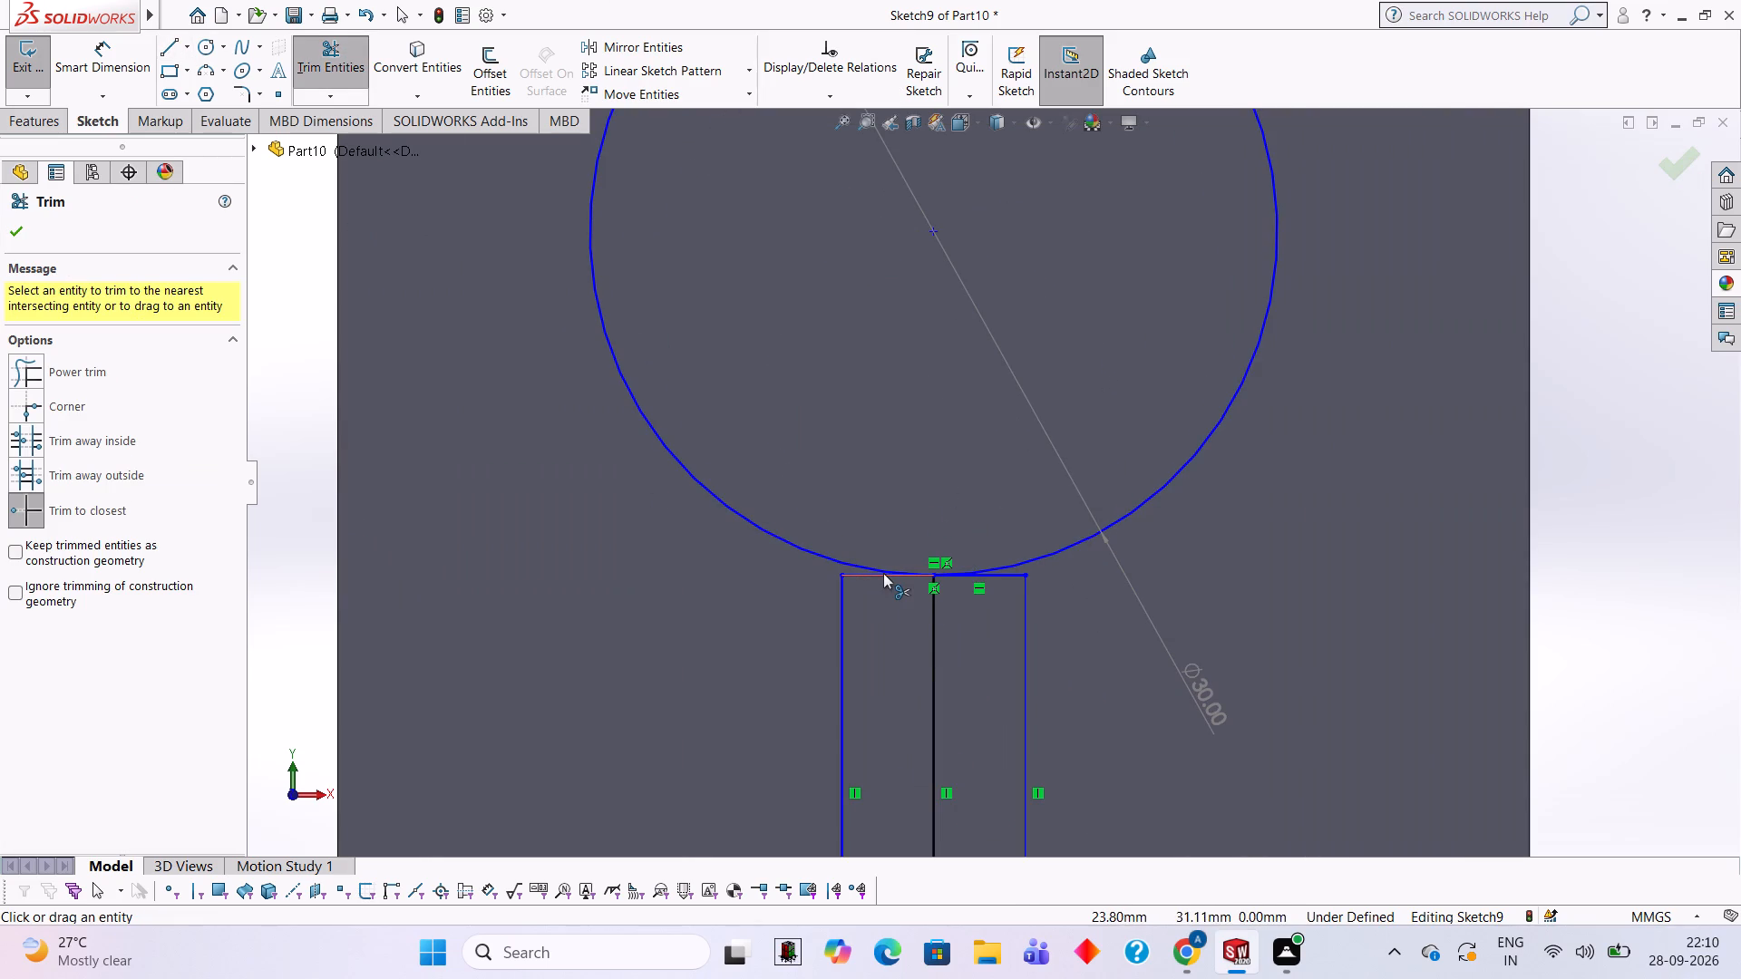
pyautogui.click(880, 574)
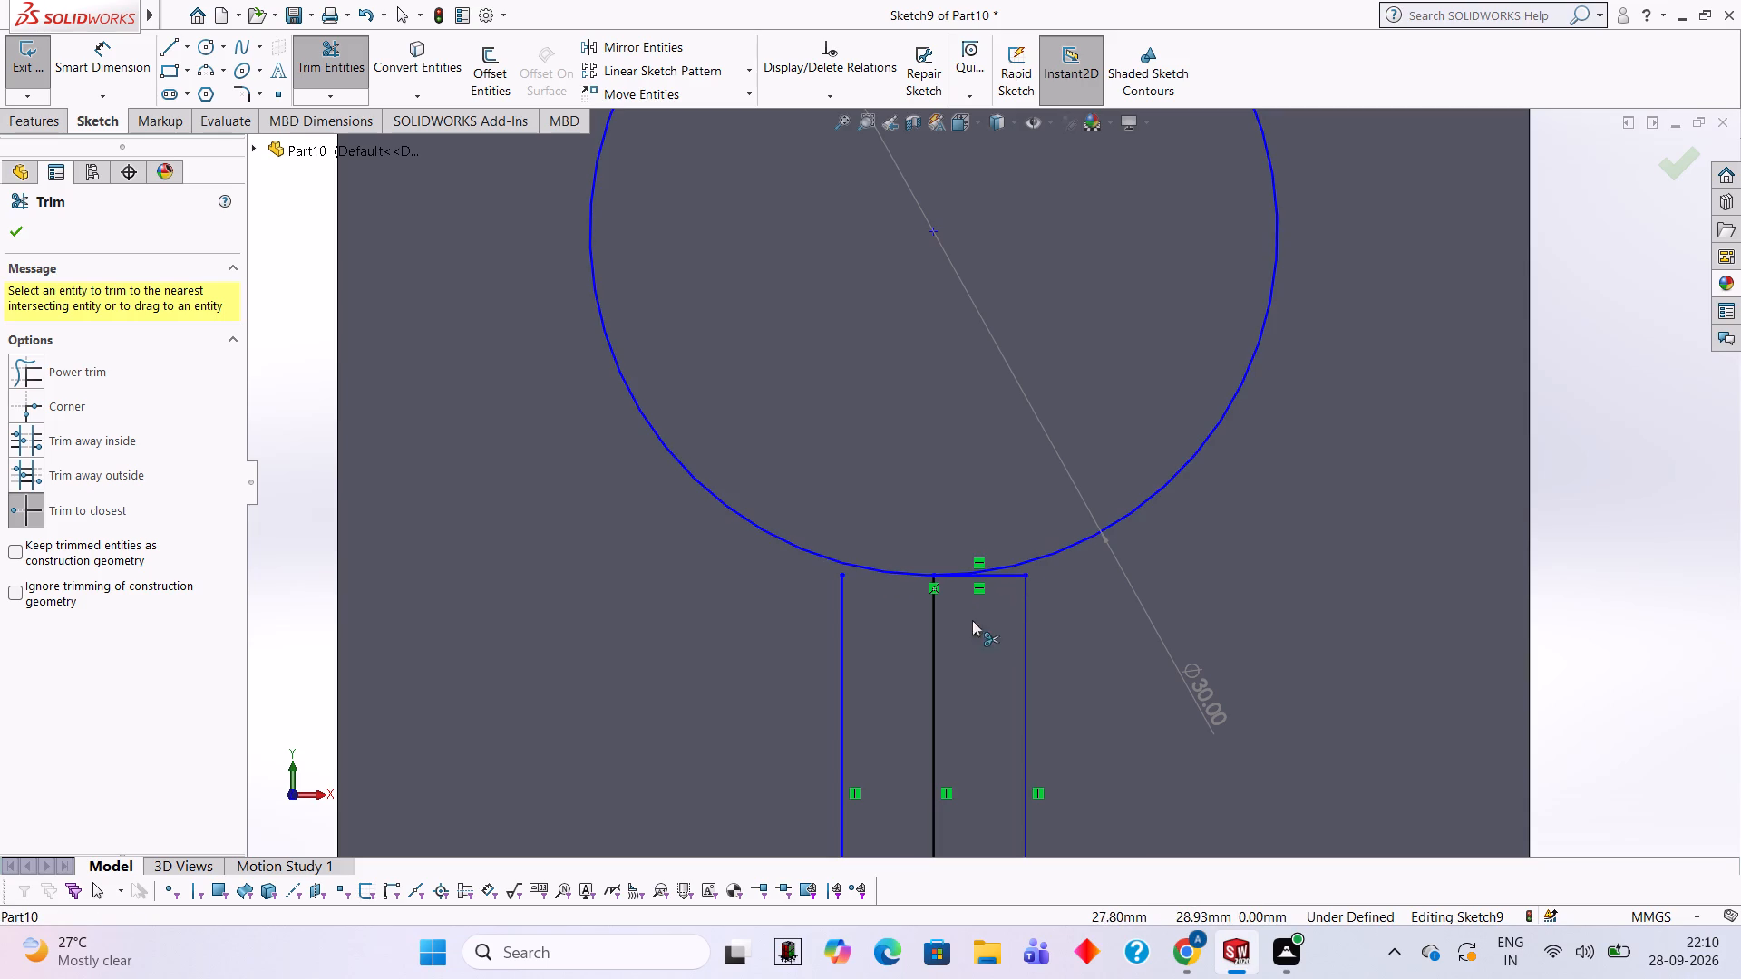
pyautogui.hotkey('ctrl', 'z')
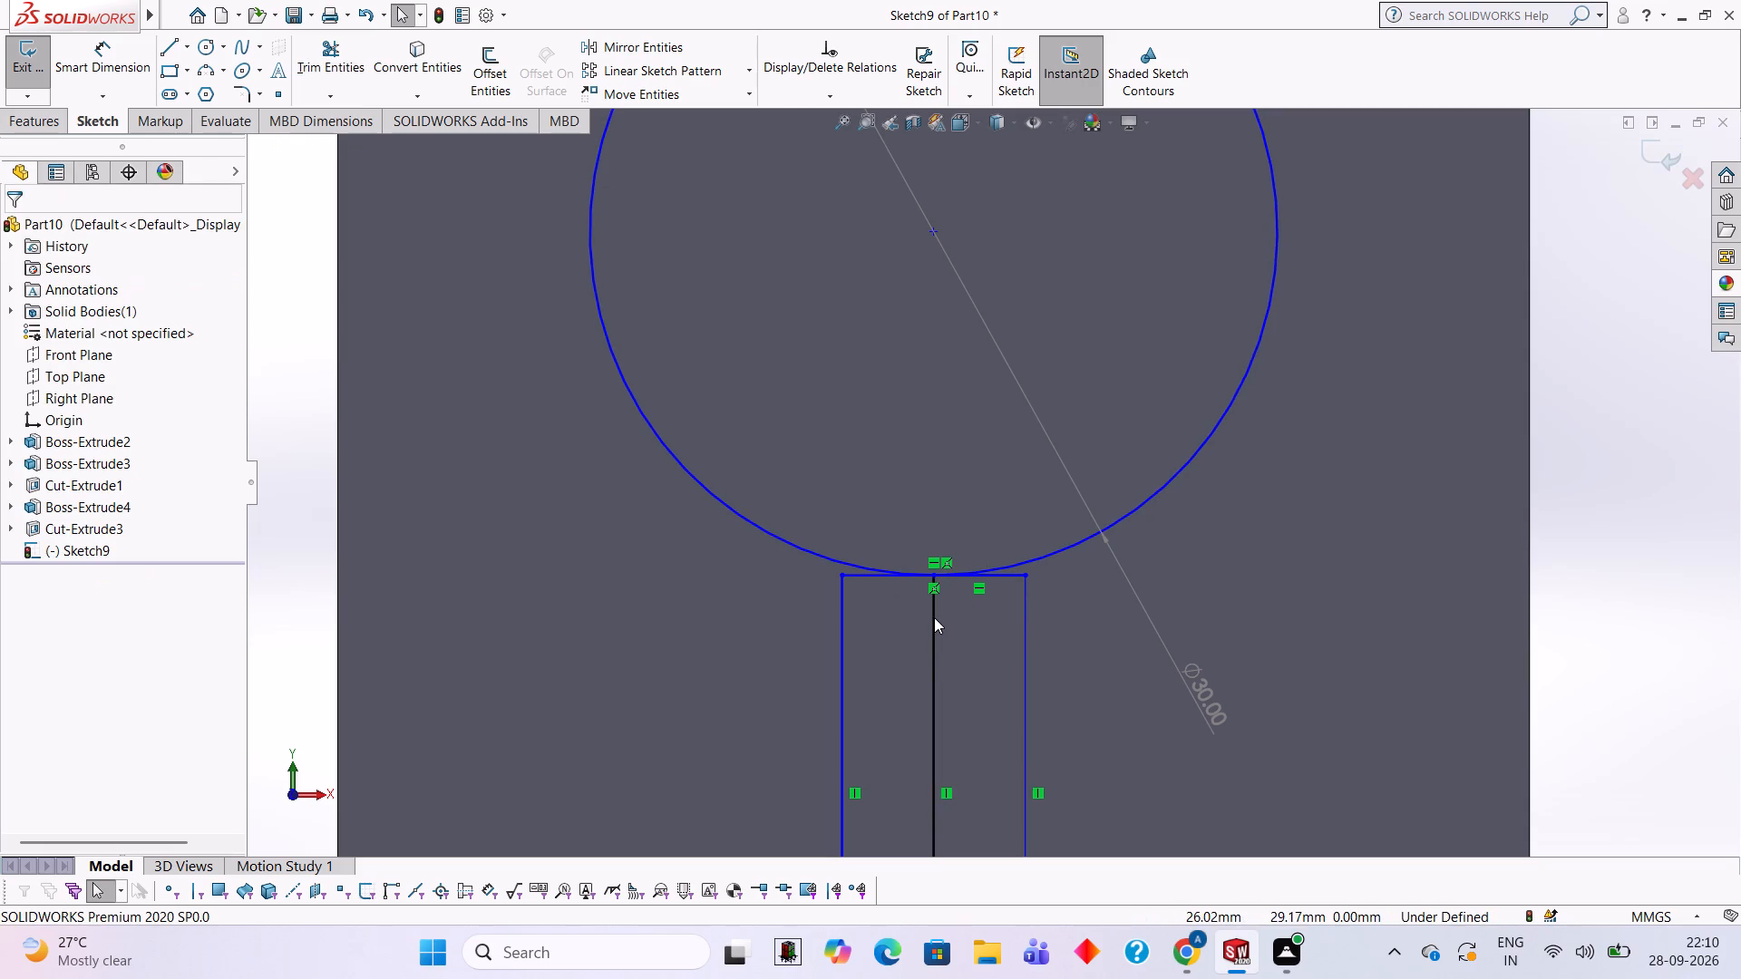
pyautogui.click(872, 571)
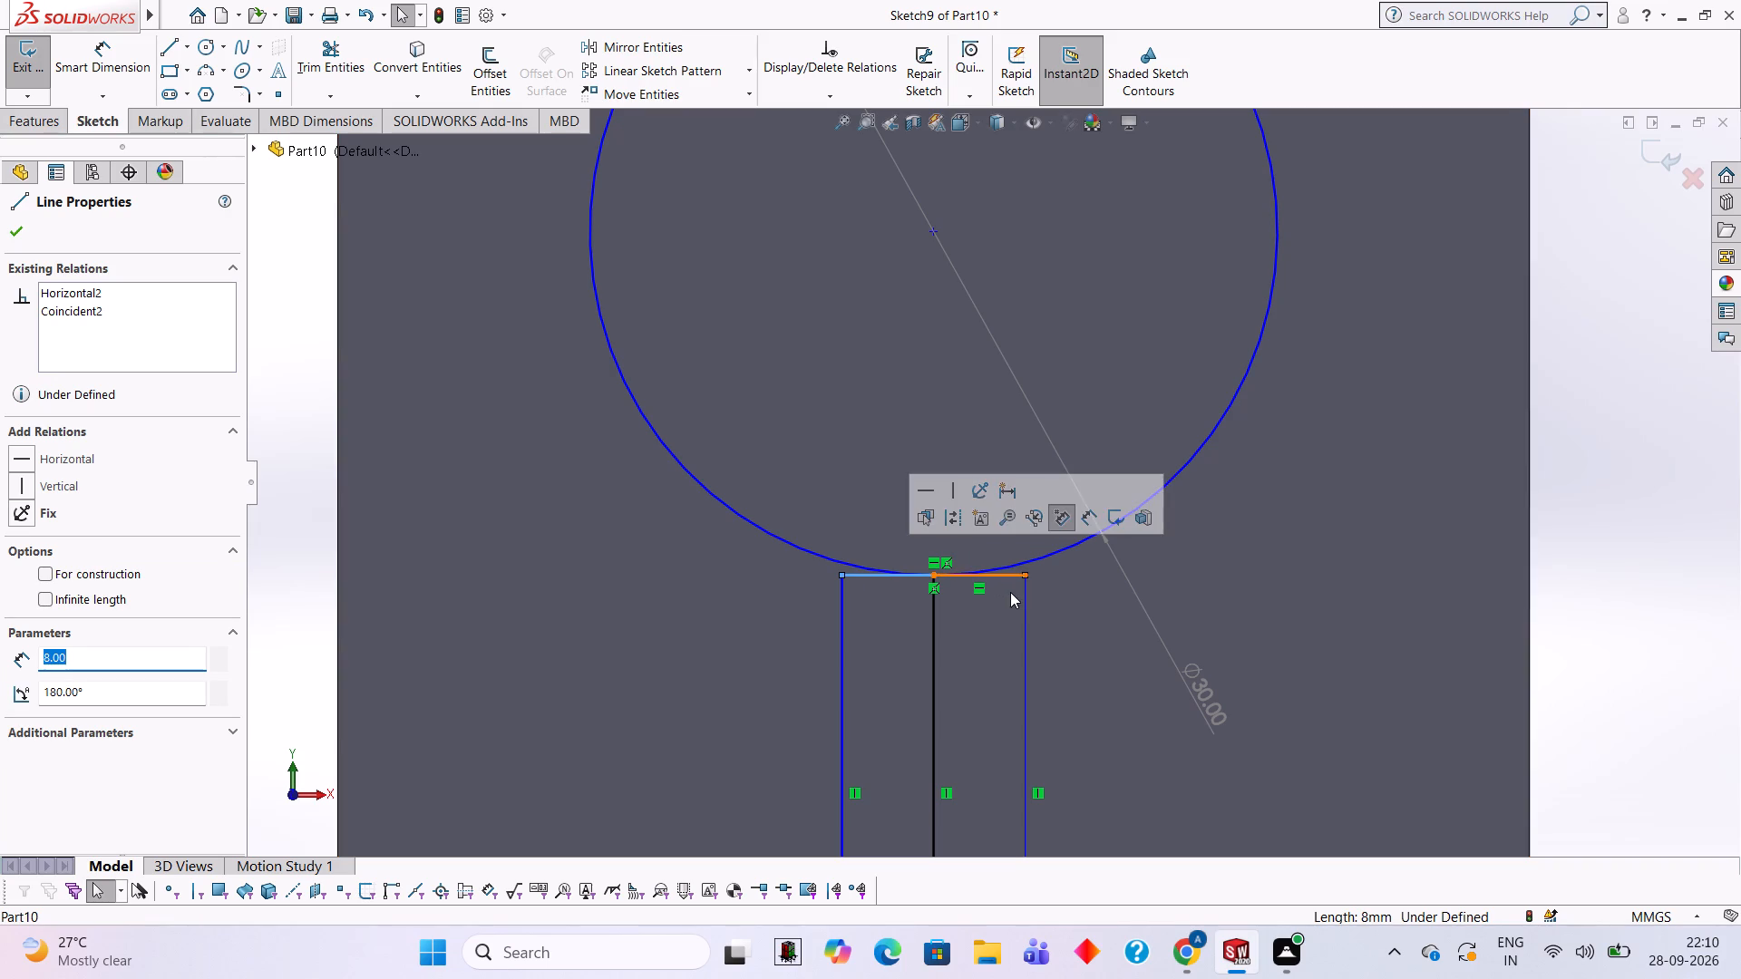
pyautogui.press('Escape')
# Sketch connected lines from the rectangle's upper corners about 2.3 mm up into the circle, closed by an 8 mm horizontal line.
pyautogui.scroll(3, 1029, 597)
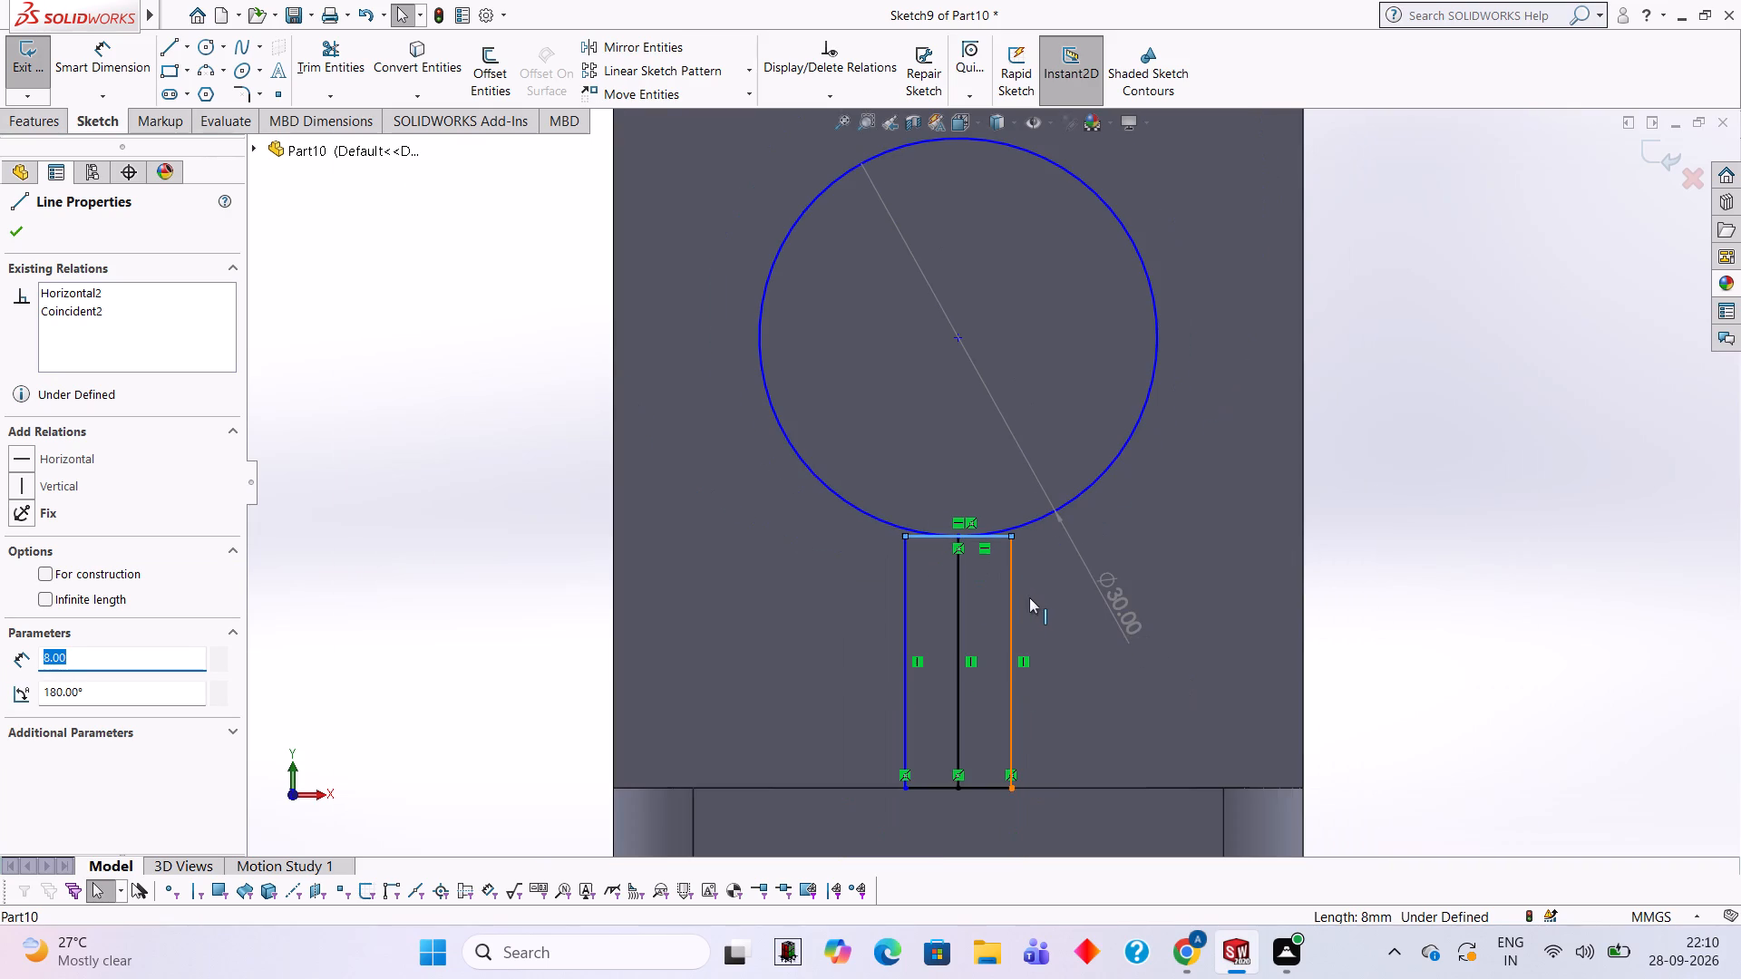
pyautogui.scroll(-1, 916, 557)
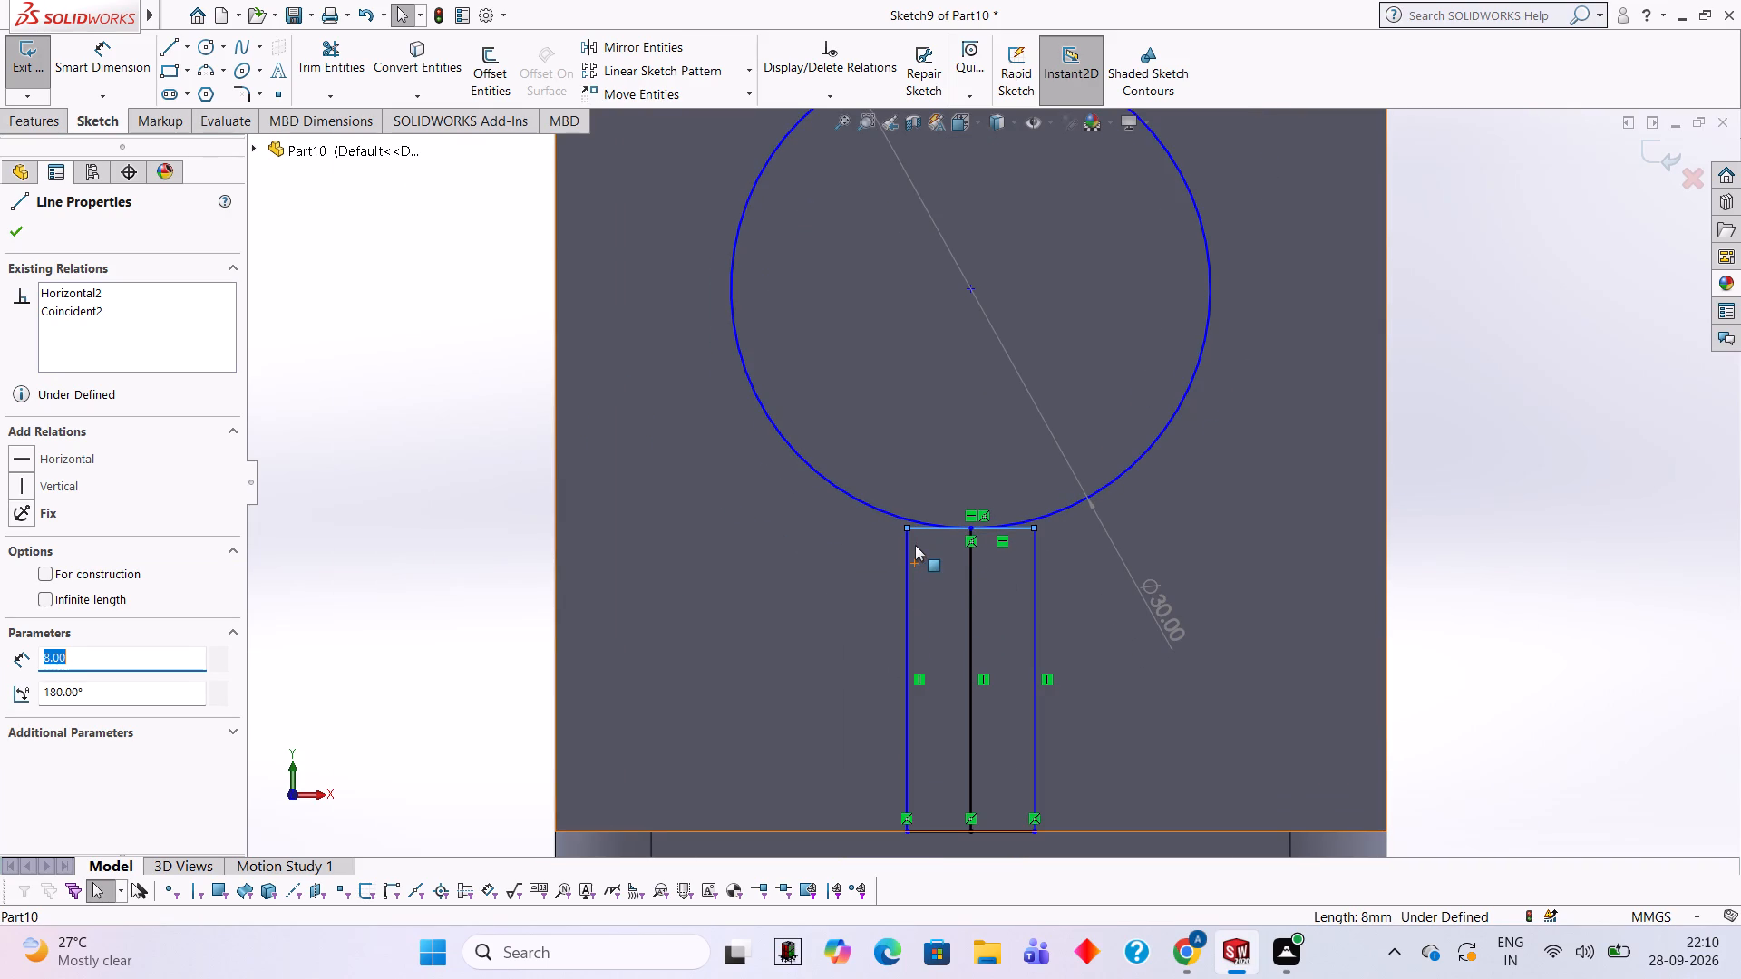
pyautogui.scroll(-2, 916, 545)
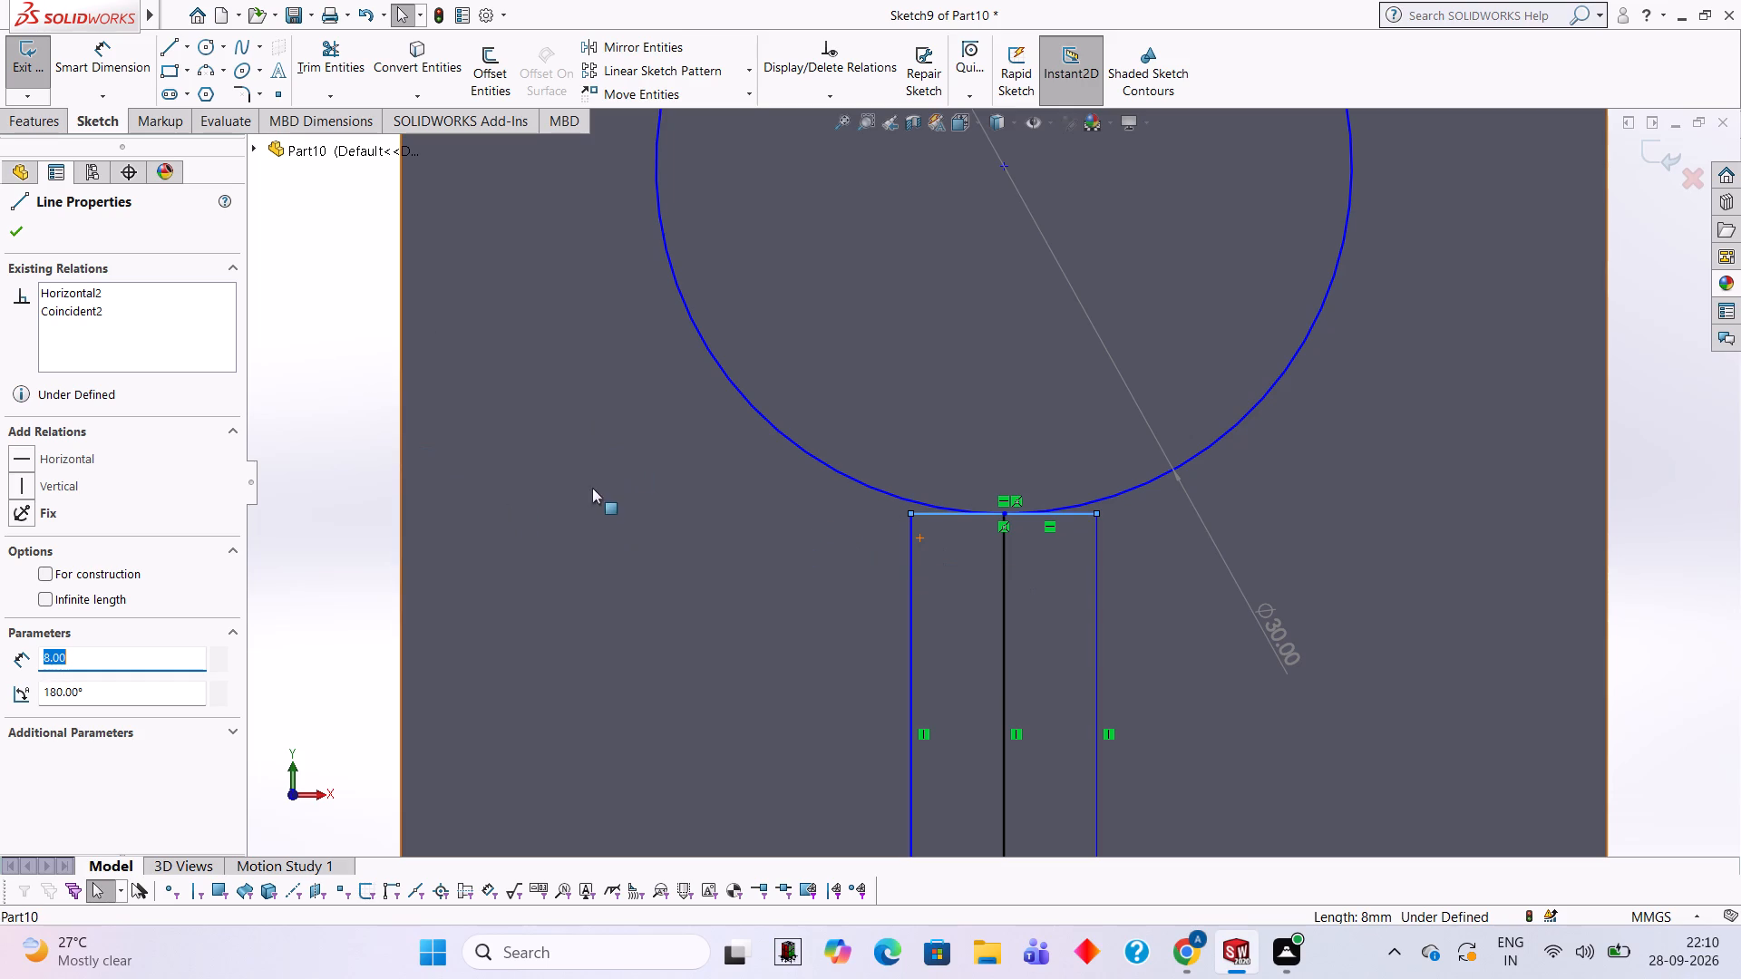
pyautogui.click(346, 74)
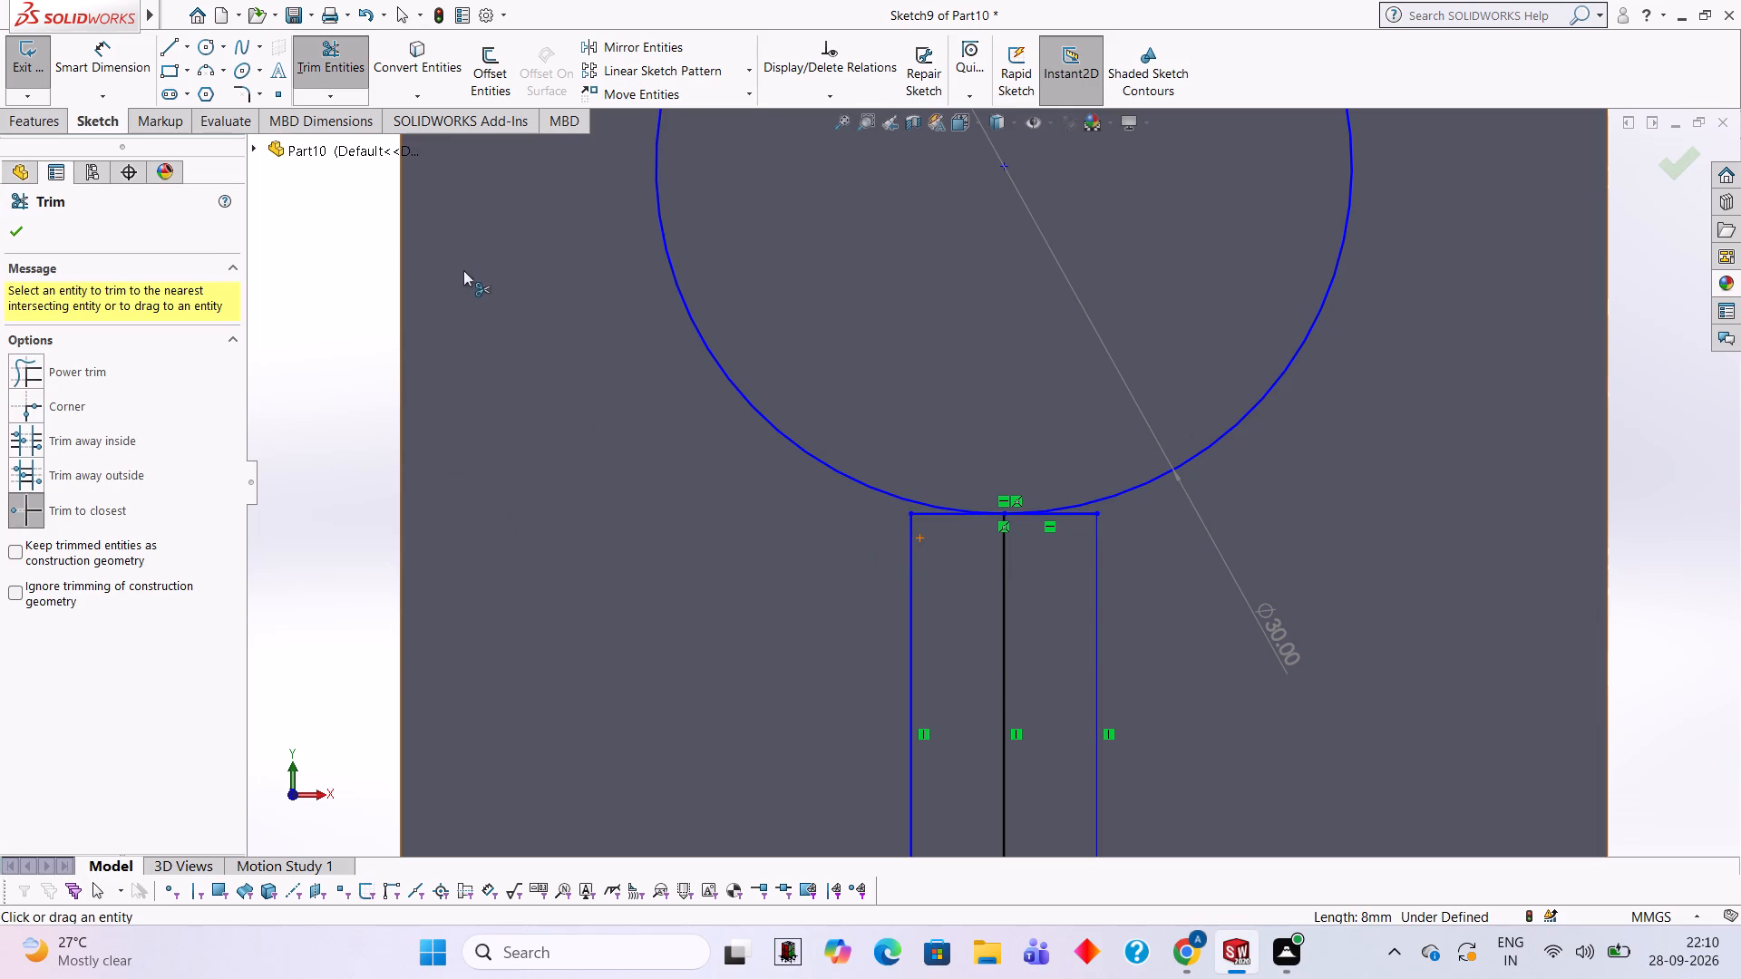
pyautogui.click(184, 53)
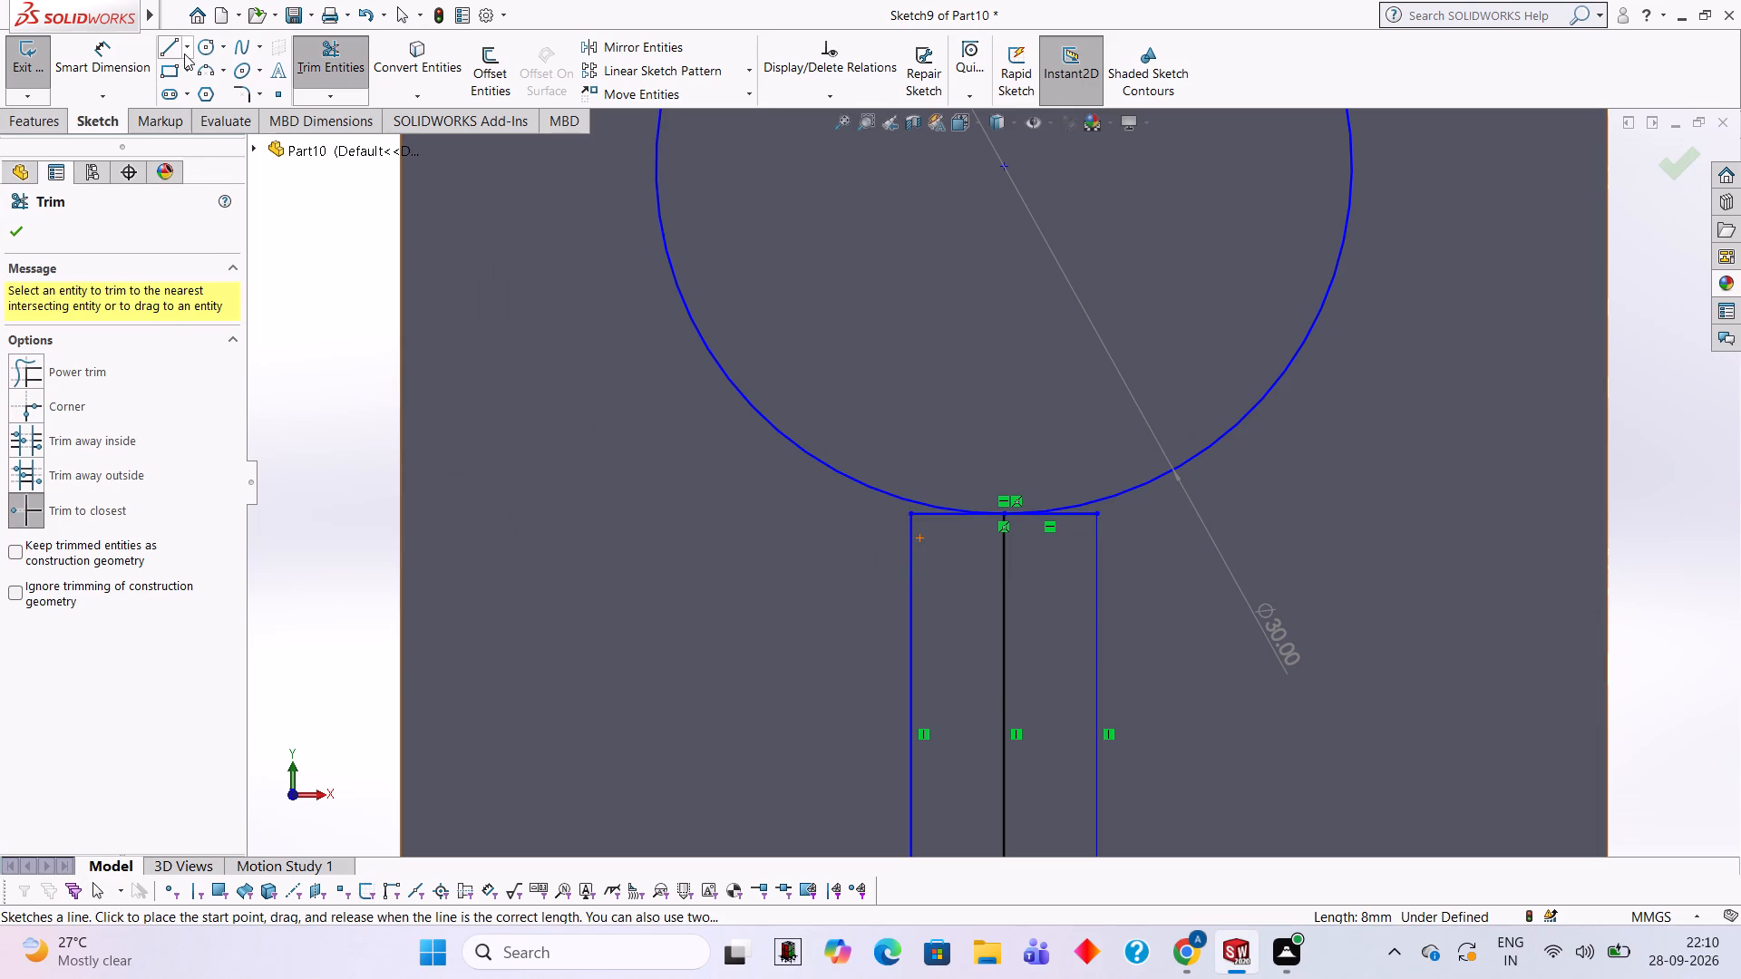
pyautogui.click(185, 64)
pyautogui.scroll(-3, 891, 551)
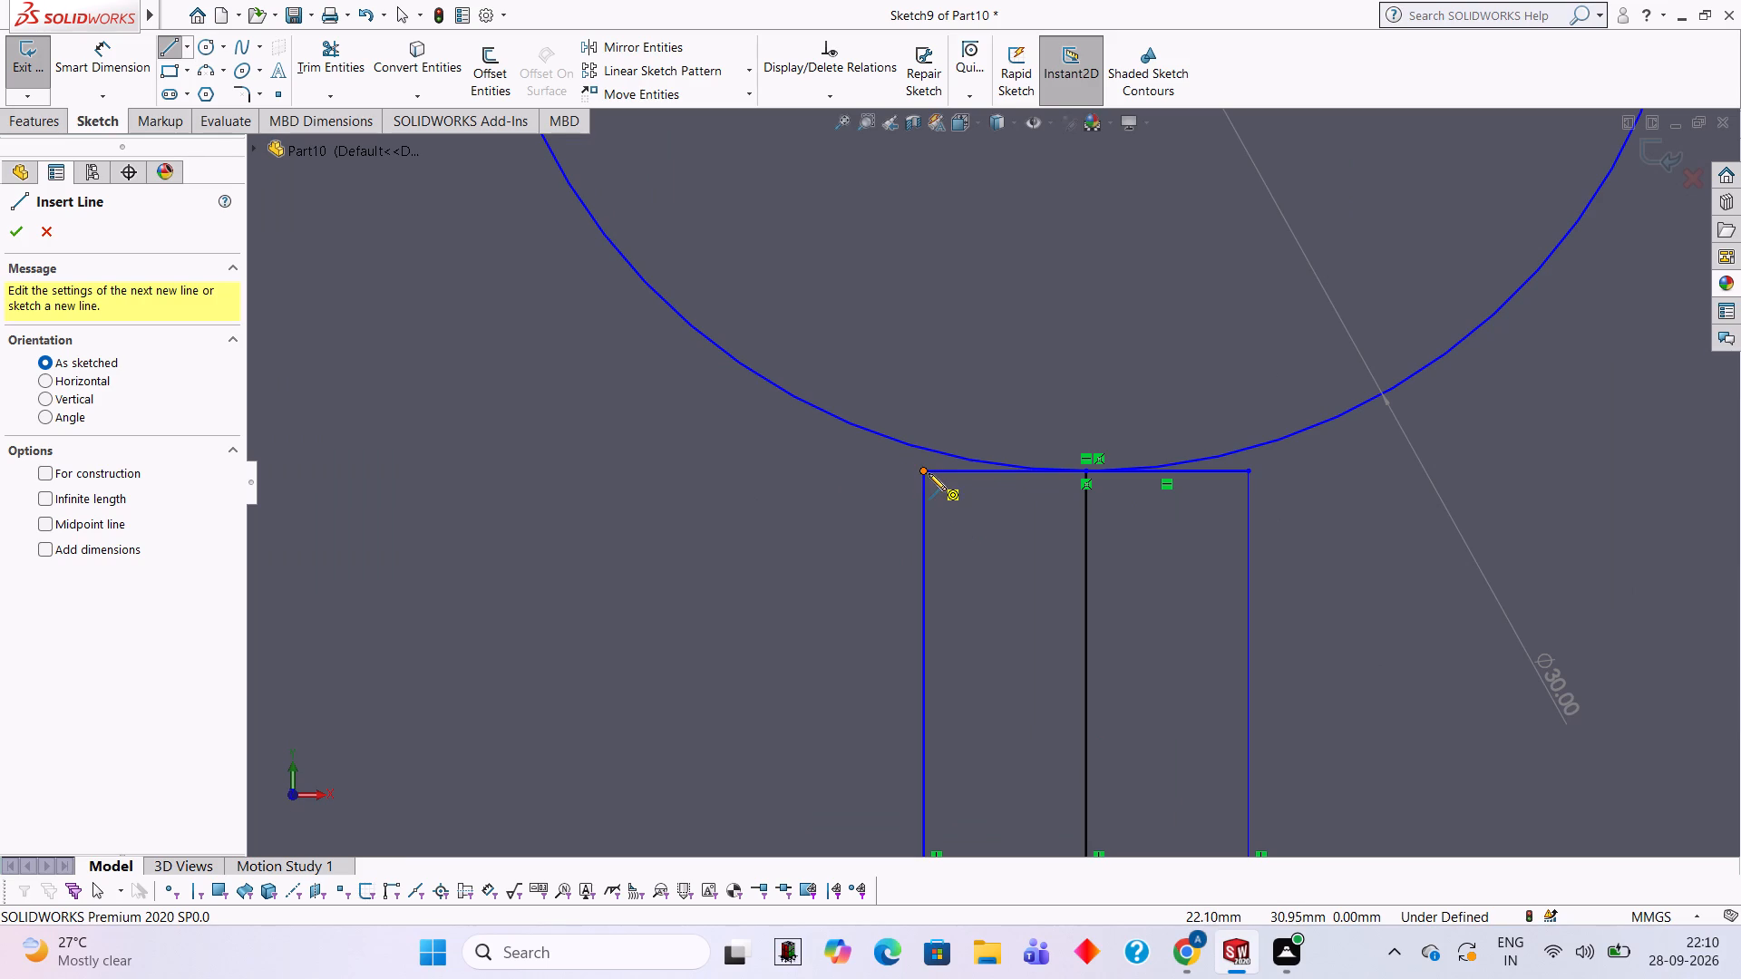
pyautogui.click(924, 471)
pyautogui.click(922, 376)
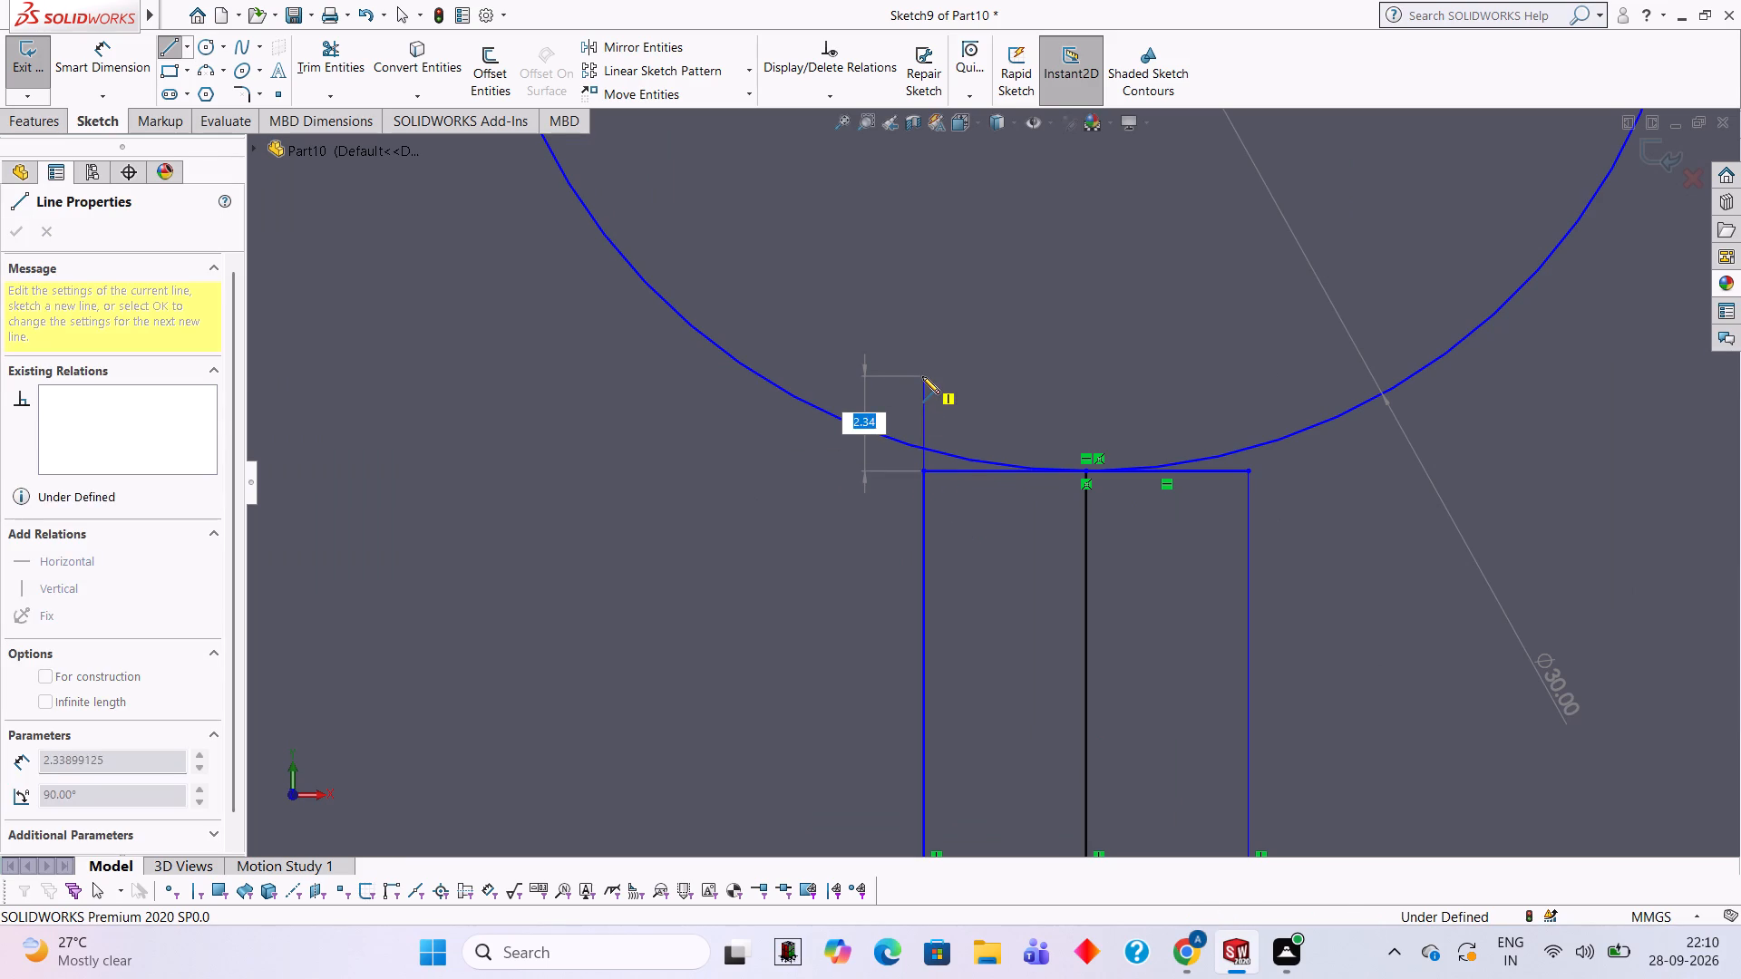
pyautogui.click(1252, 379)
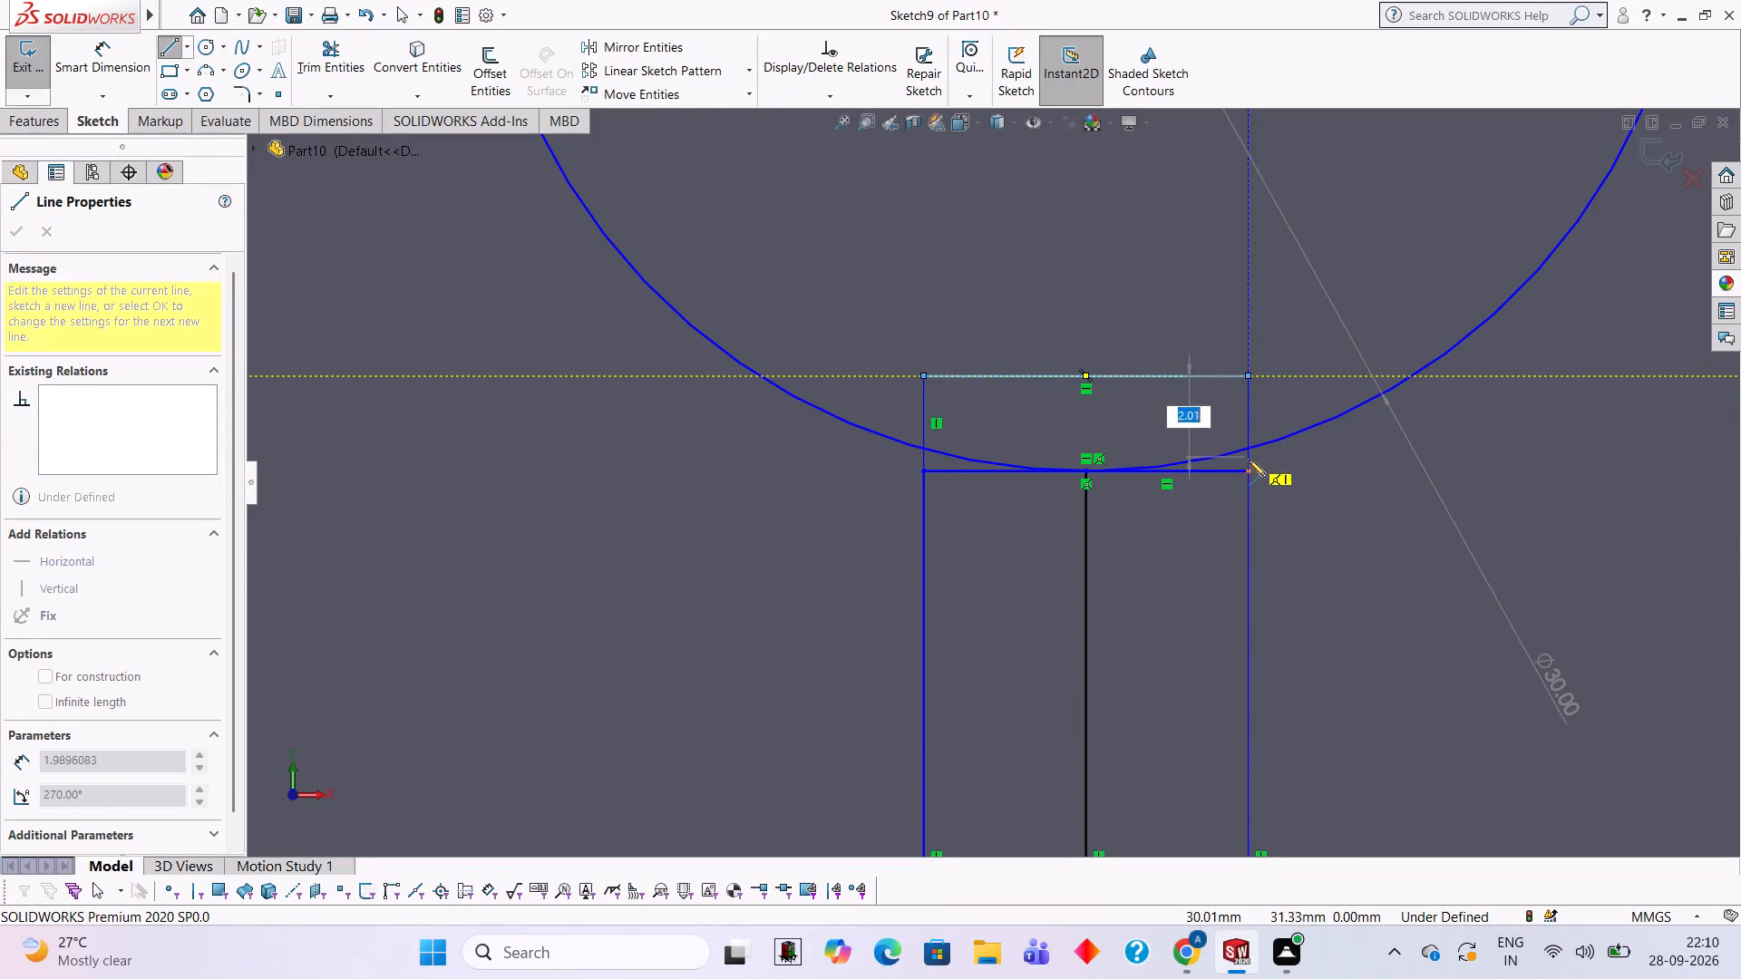
pyautogui.click(1249, 470)
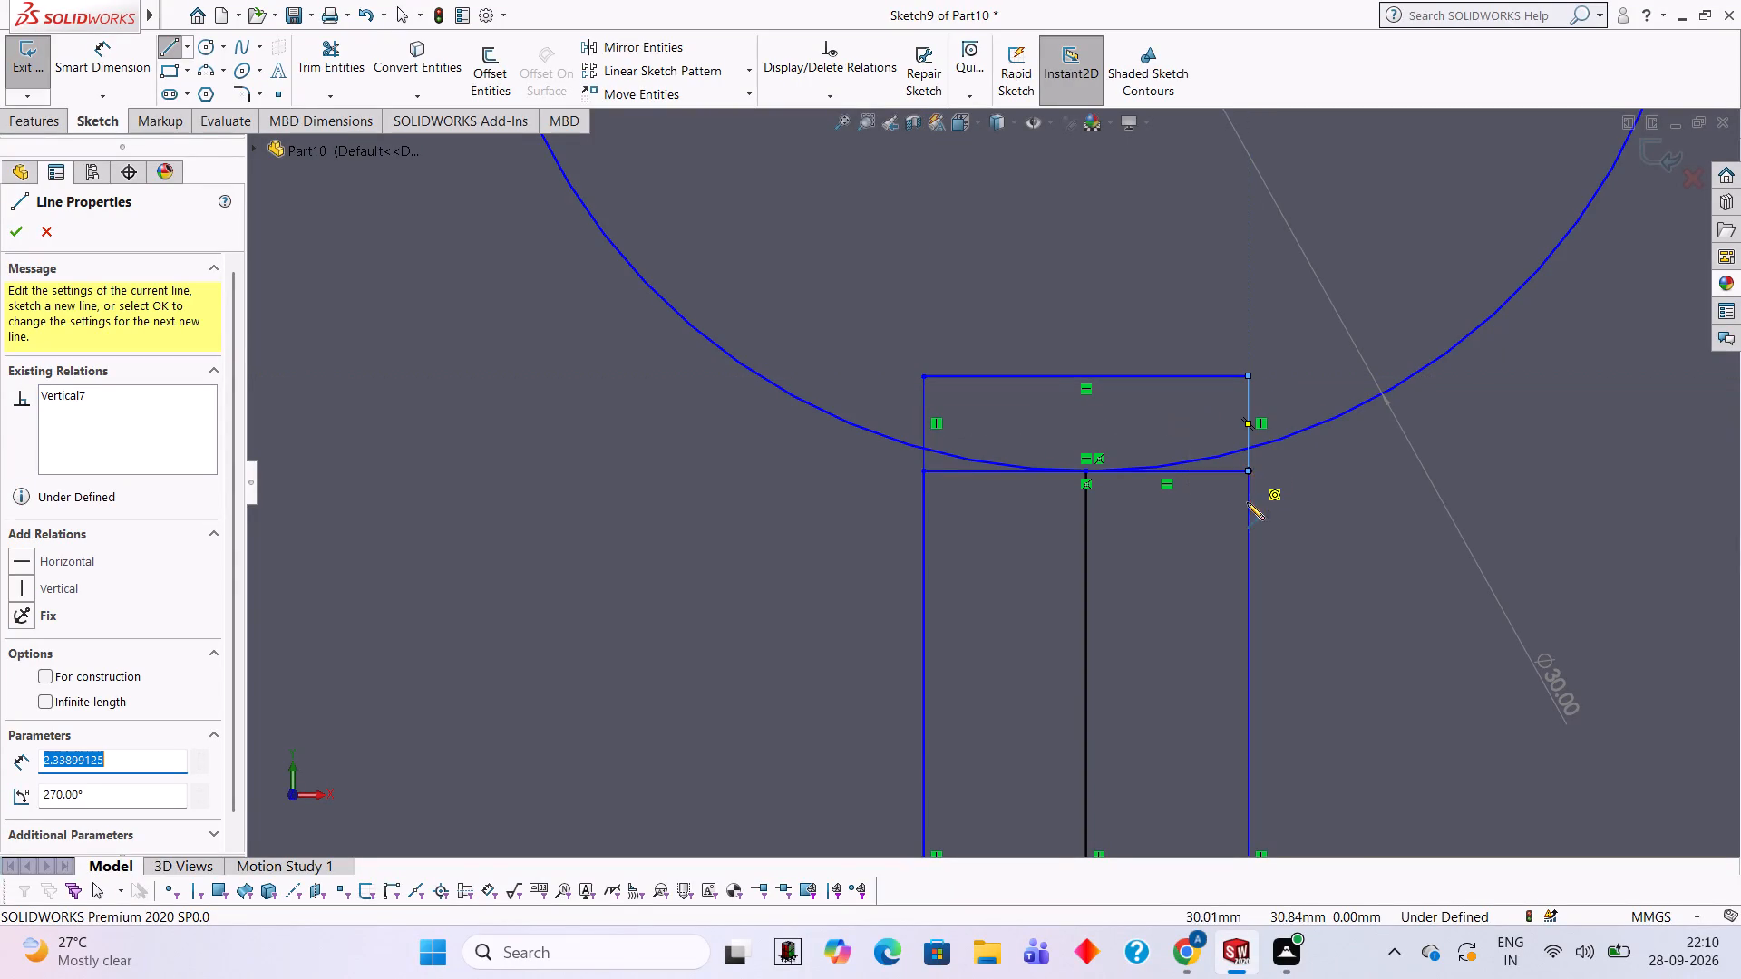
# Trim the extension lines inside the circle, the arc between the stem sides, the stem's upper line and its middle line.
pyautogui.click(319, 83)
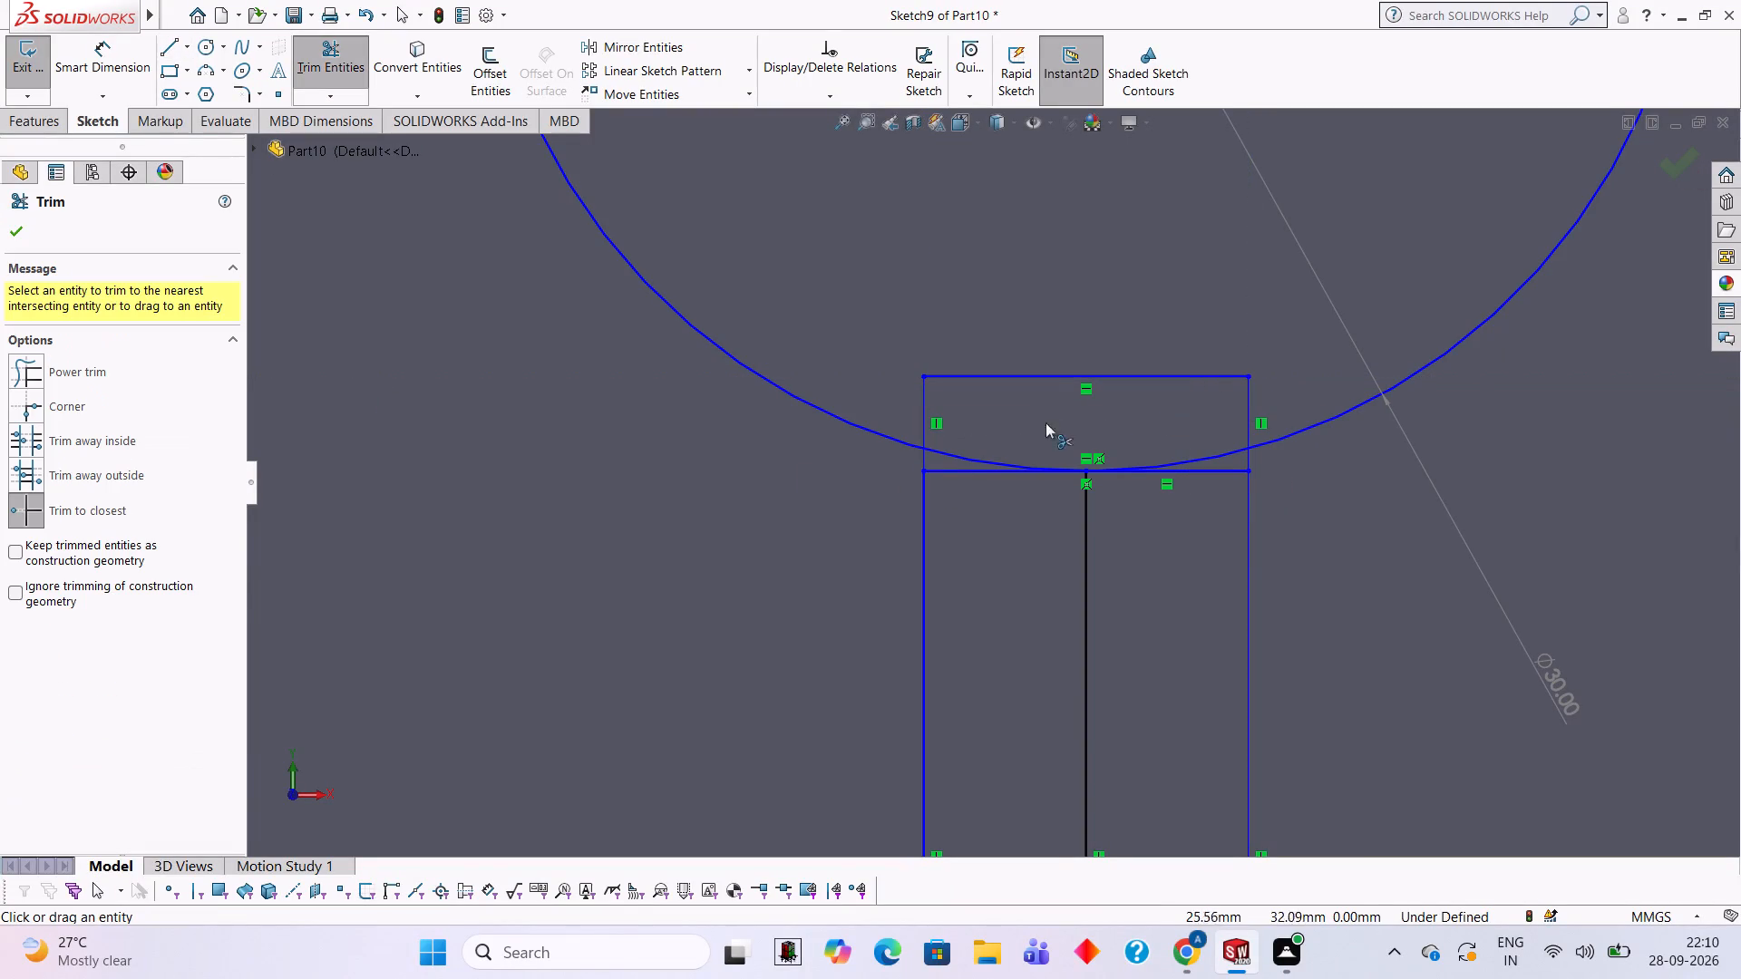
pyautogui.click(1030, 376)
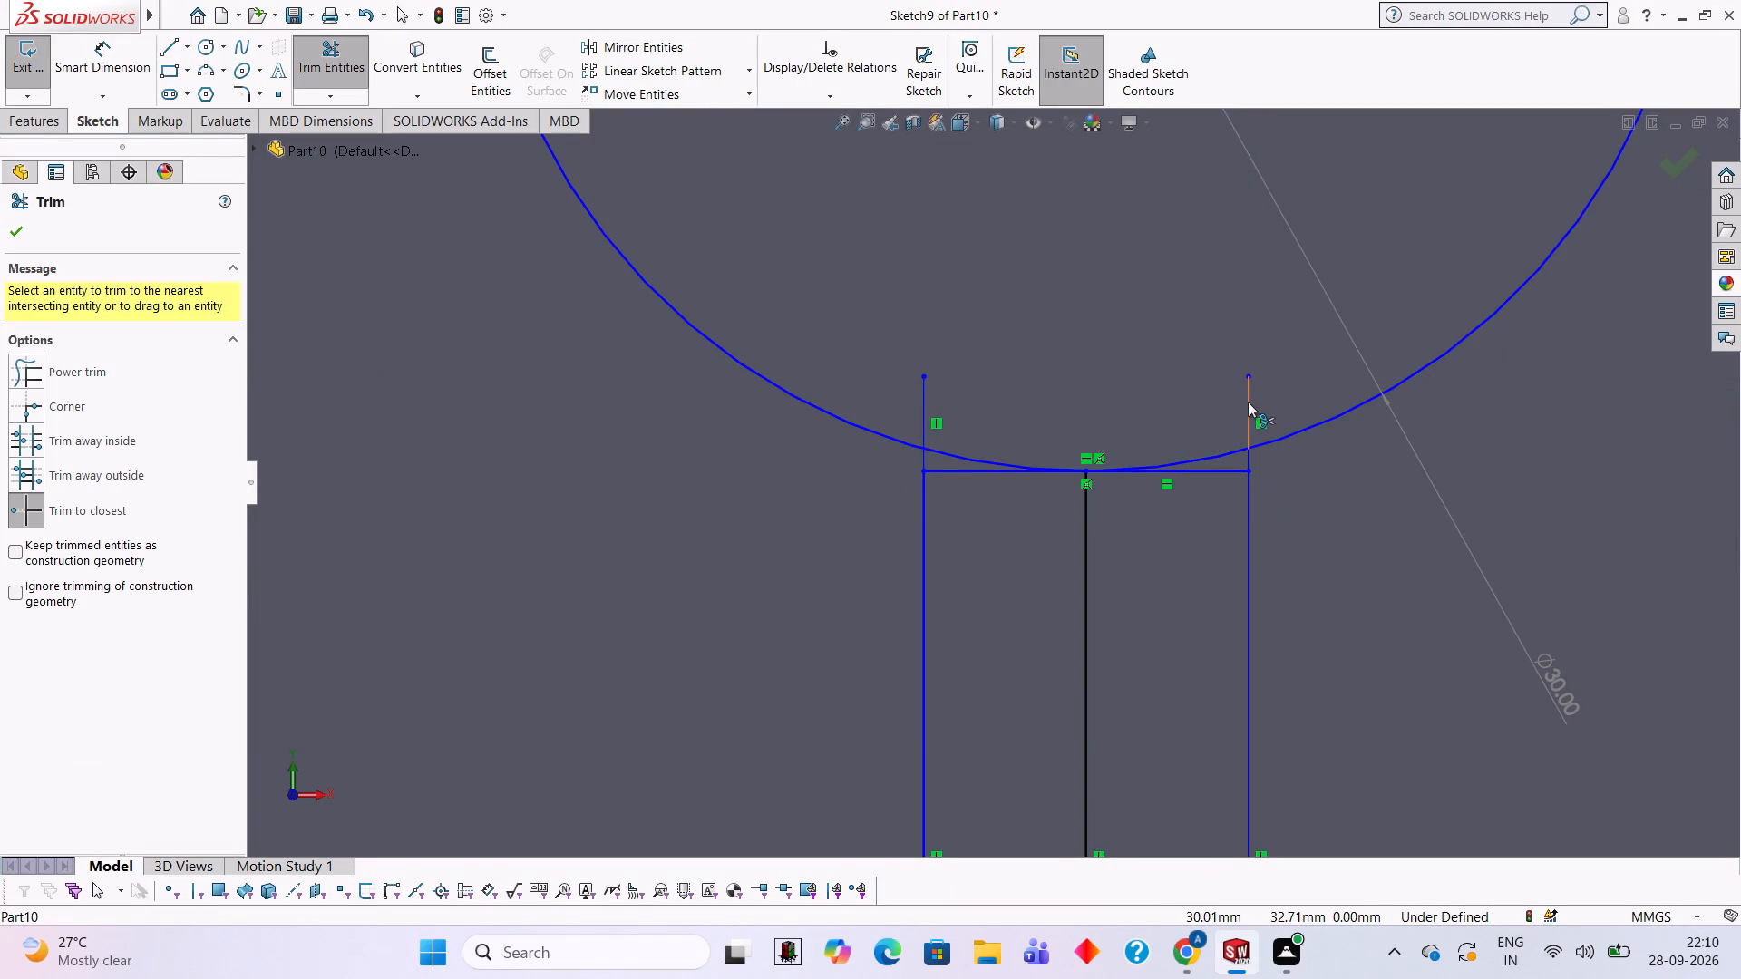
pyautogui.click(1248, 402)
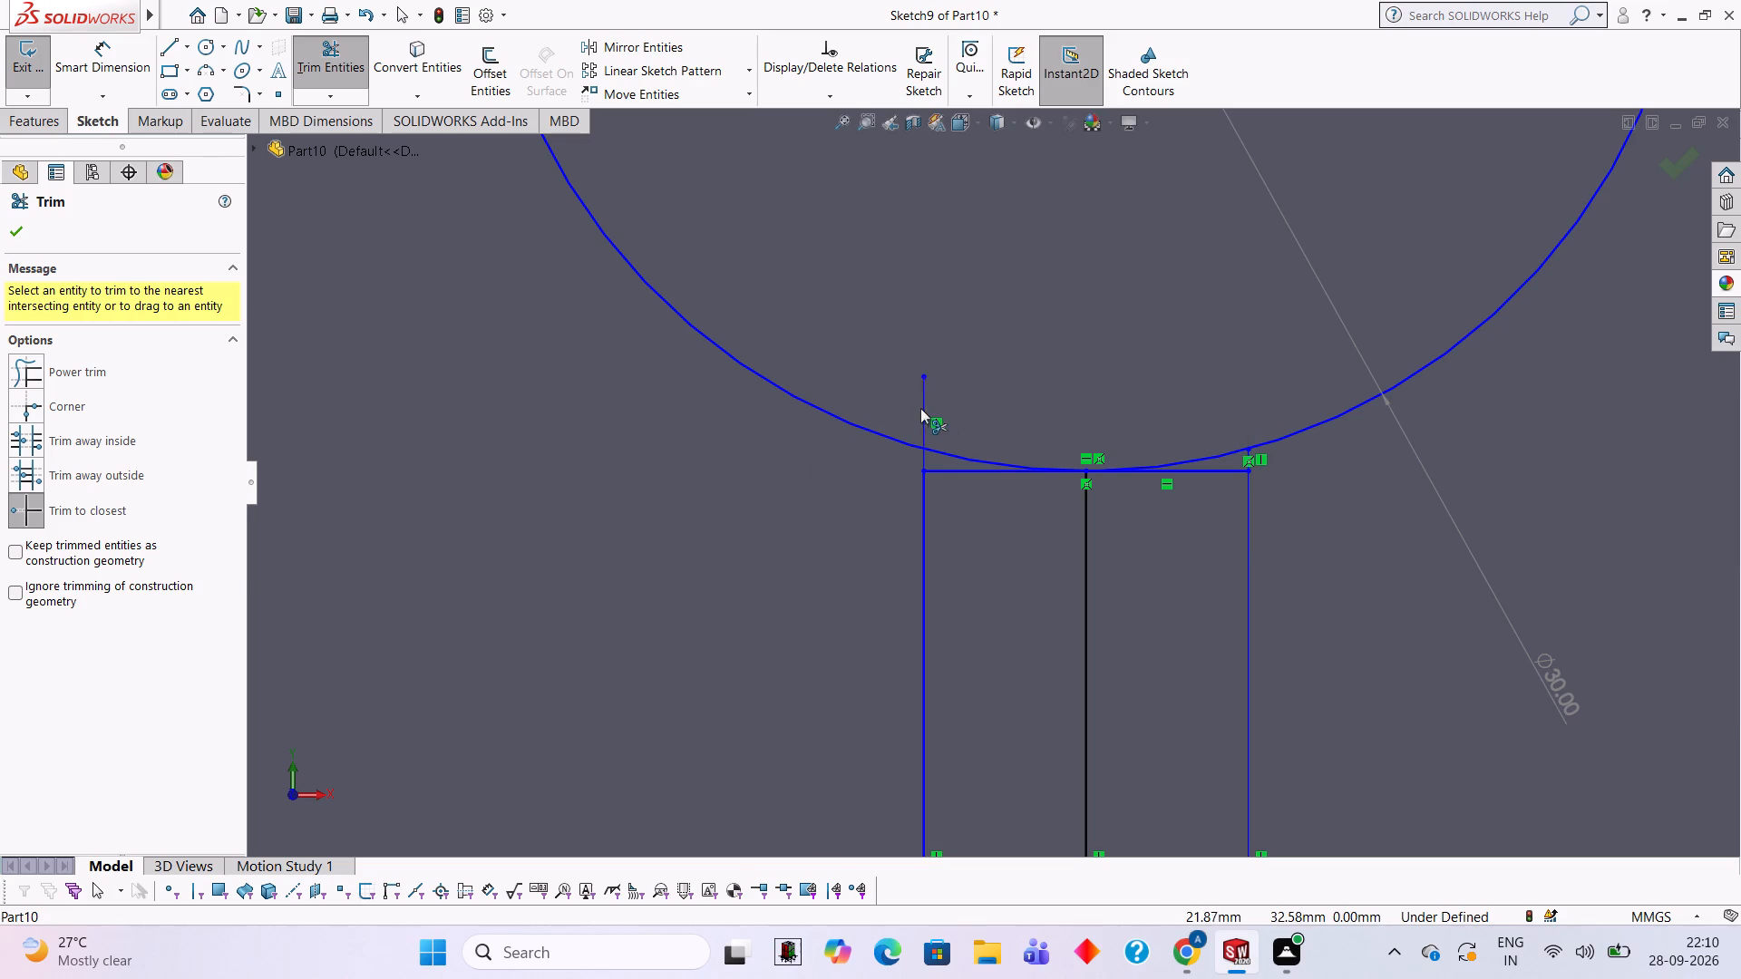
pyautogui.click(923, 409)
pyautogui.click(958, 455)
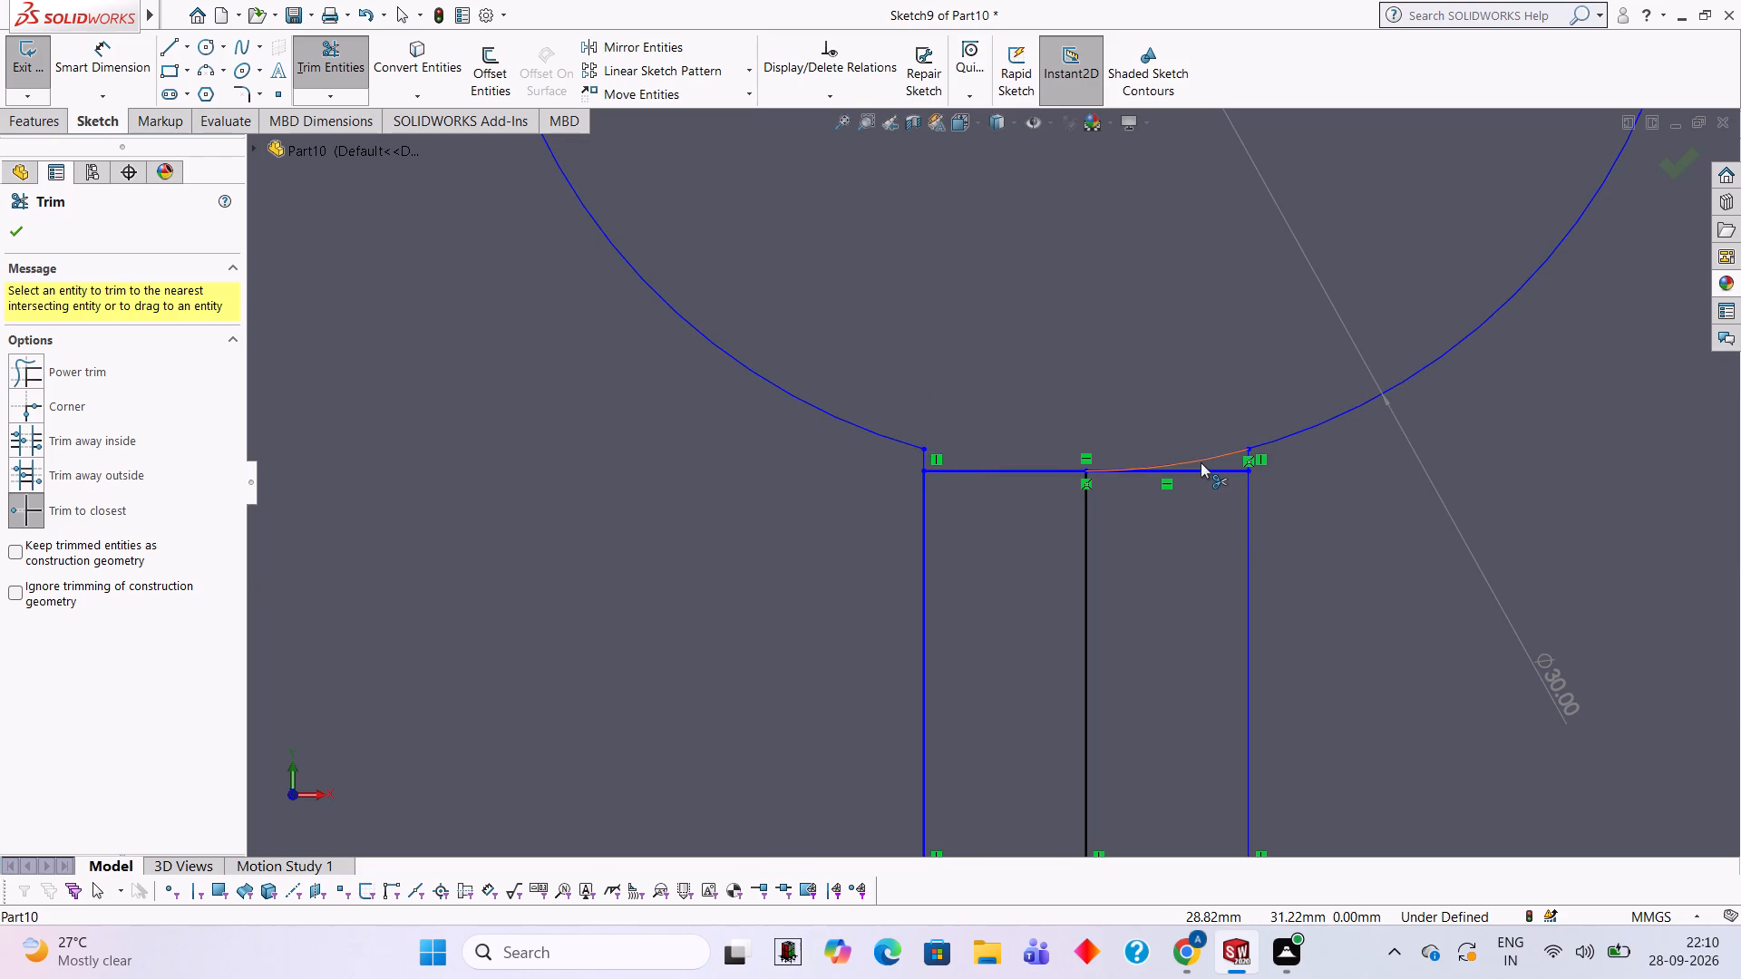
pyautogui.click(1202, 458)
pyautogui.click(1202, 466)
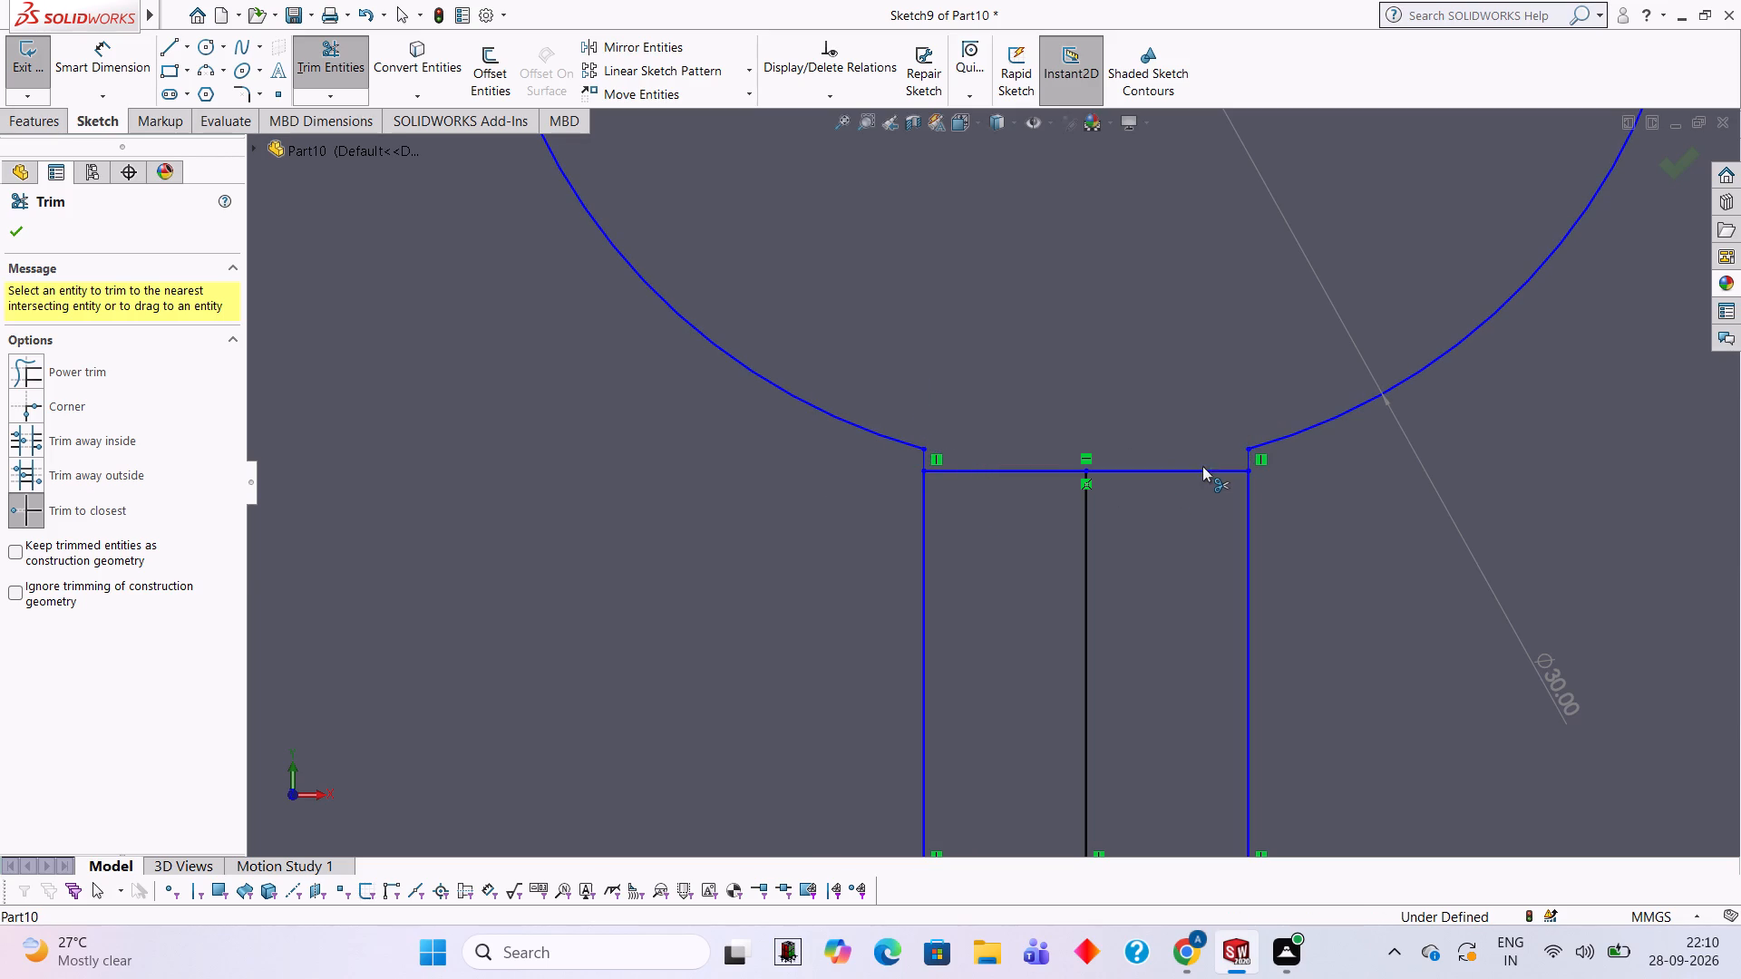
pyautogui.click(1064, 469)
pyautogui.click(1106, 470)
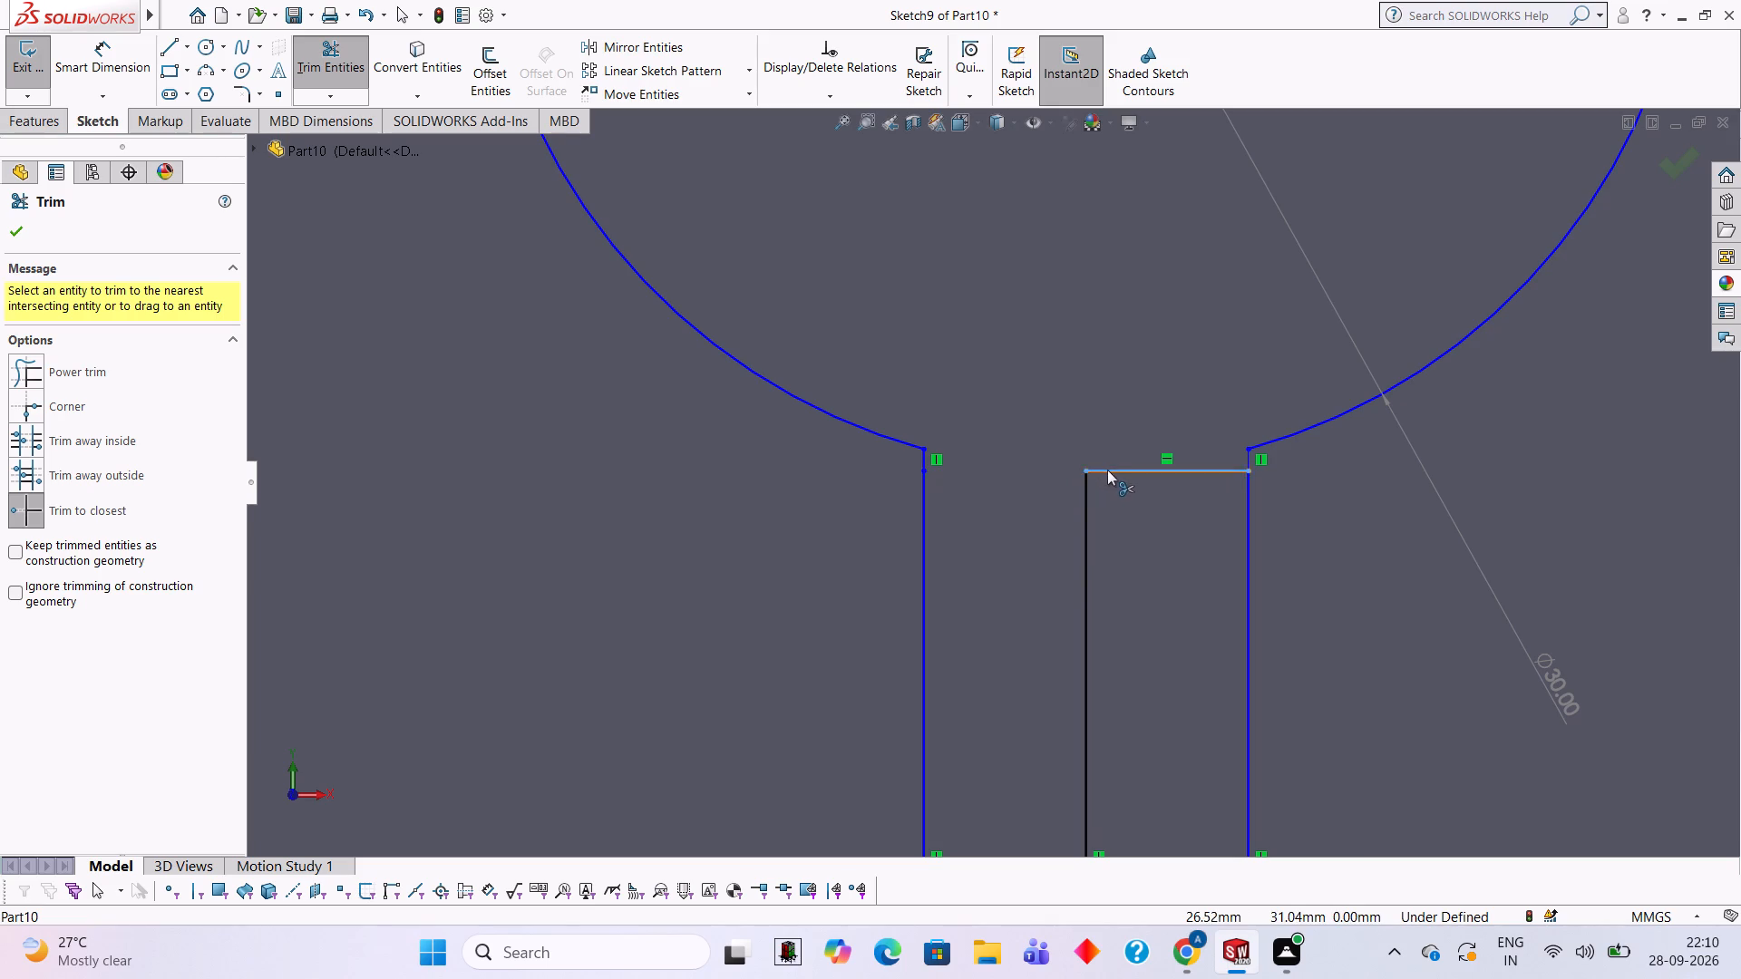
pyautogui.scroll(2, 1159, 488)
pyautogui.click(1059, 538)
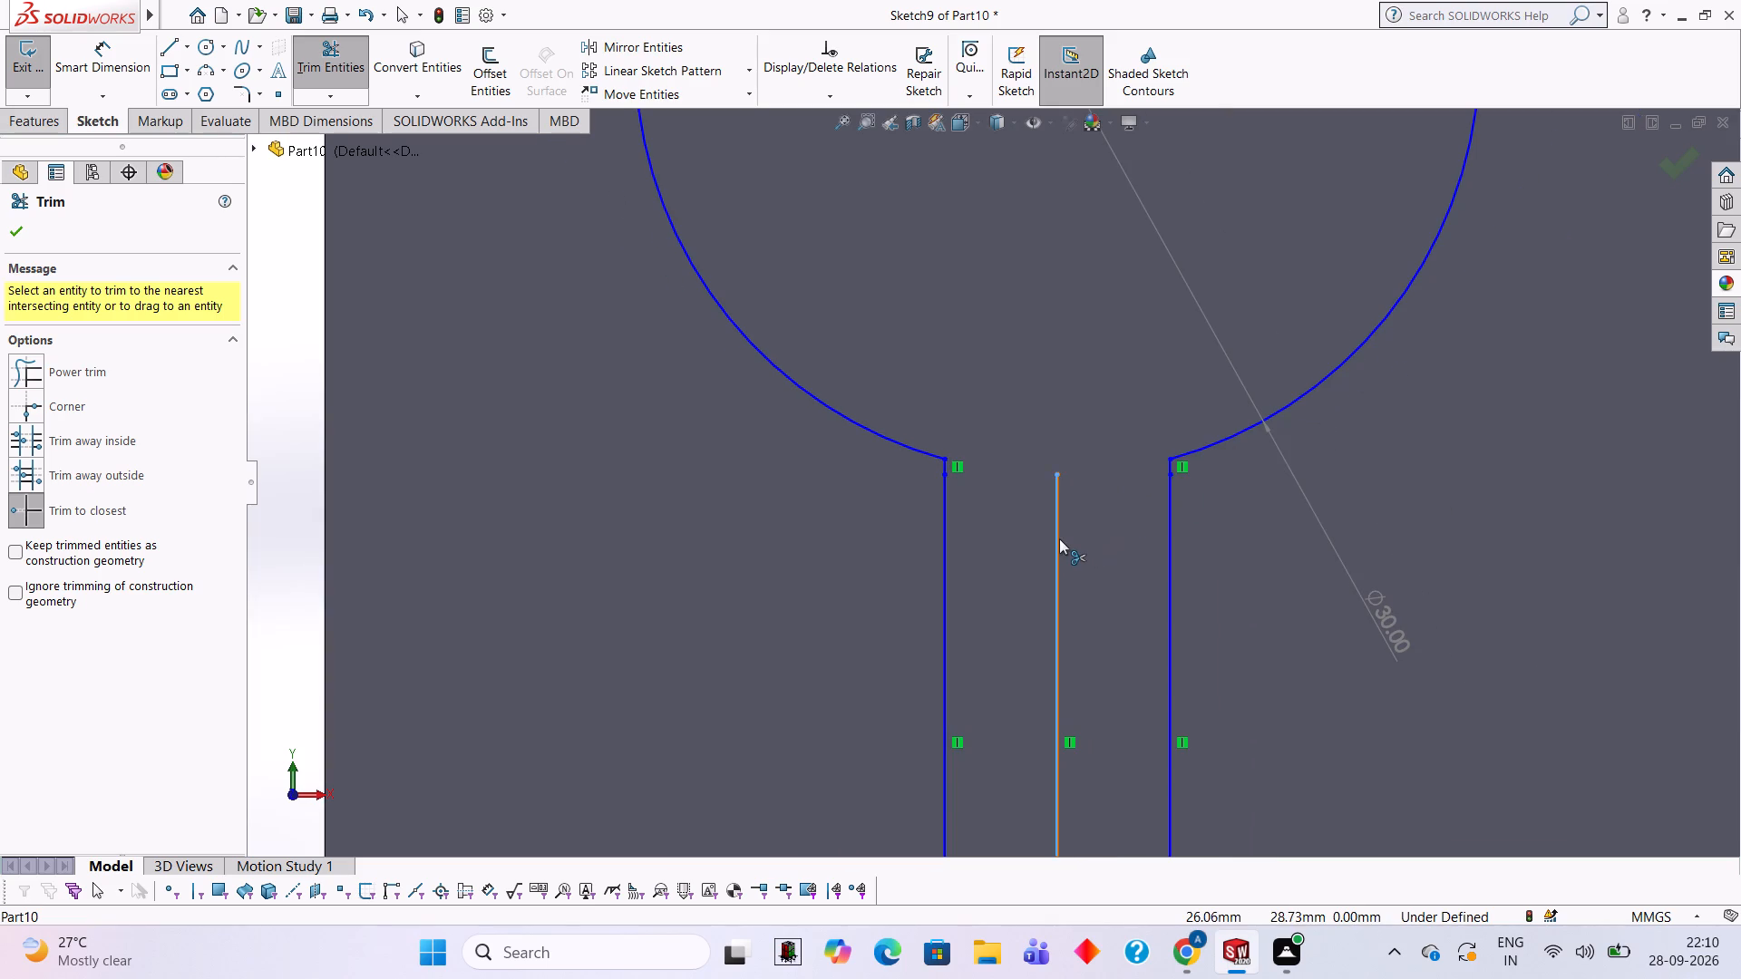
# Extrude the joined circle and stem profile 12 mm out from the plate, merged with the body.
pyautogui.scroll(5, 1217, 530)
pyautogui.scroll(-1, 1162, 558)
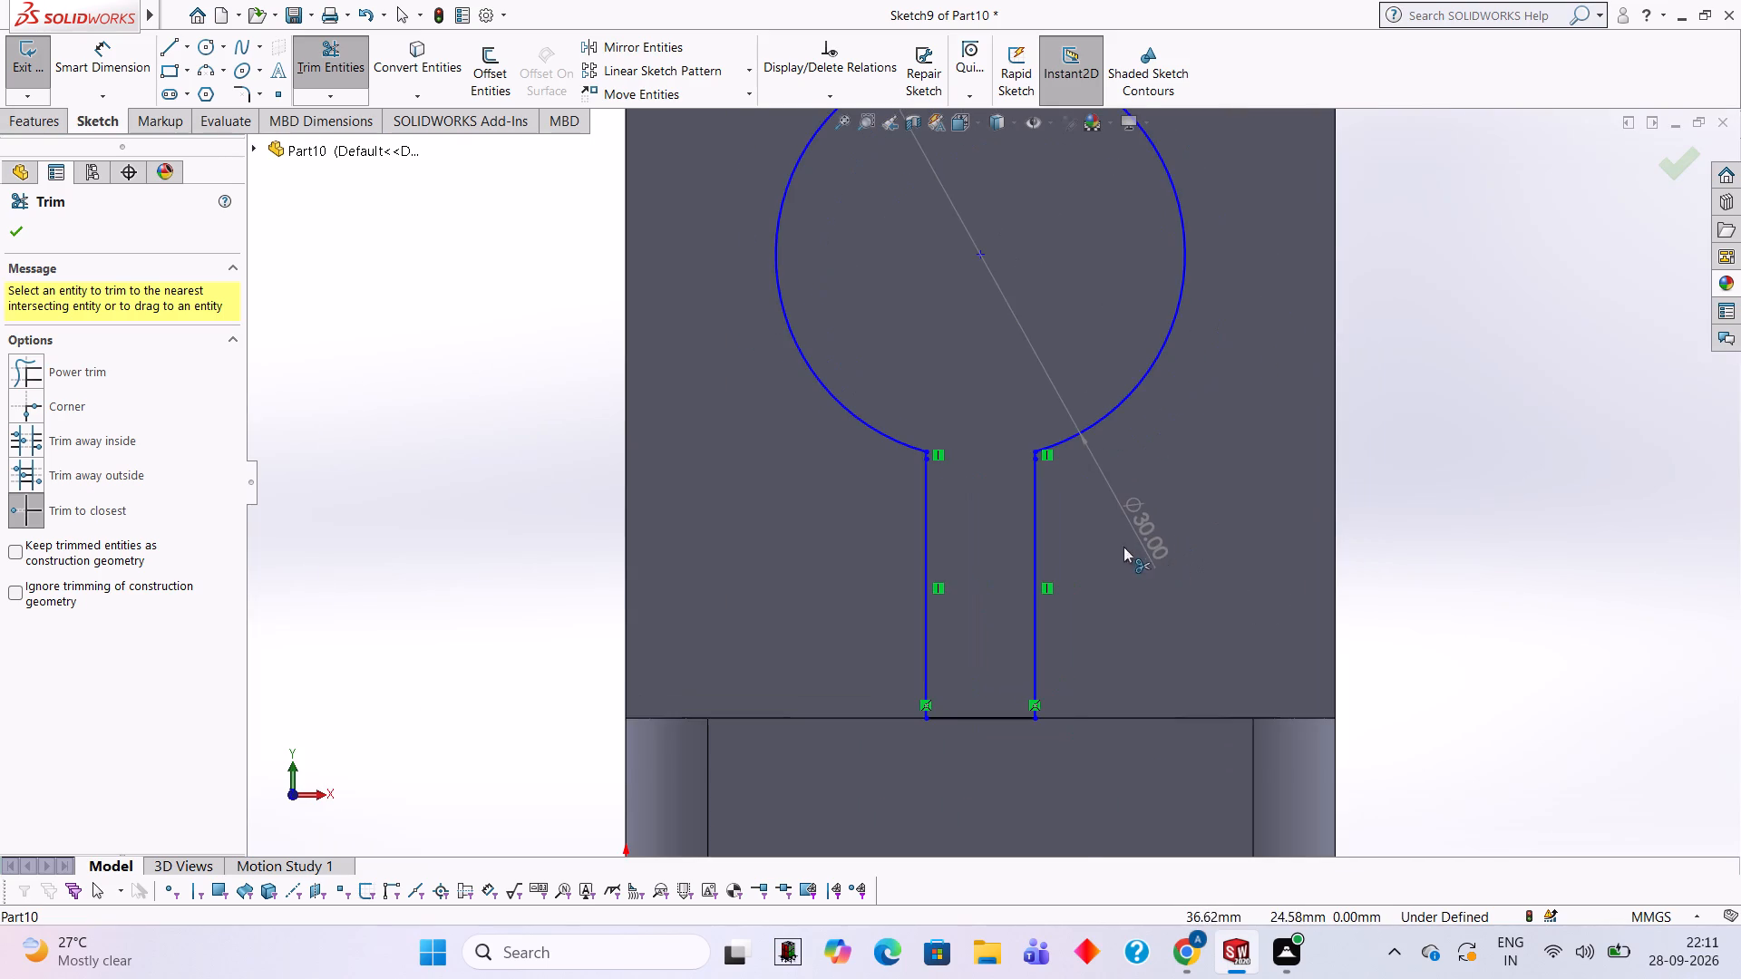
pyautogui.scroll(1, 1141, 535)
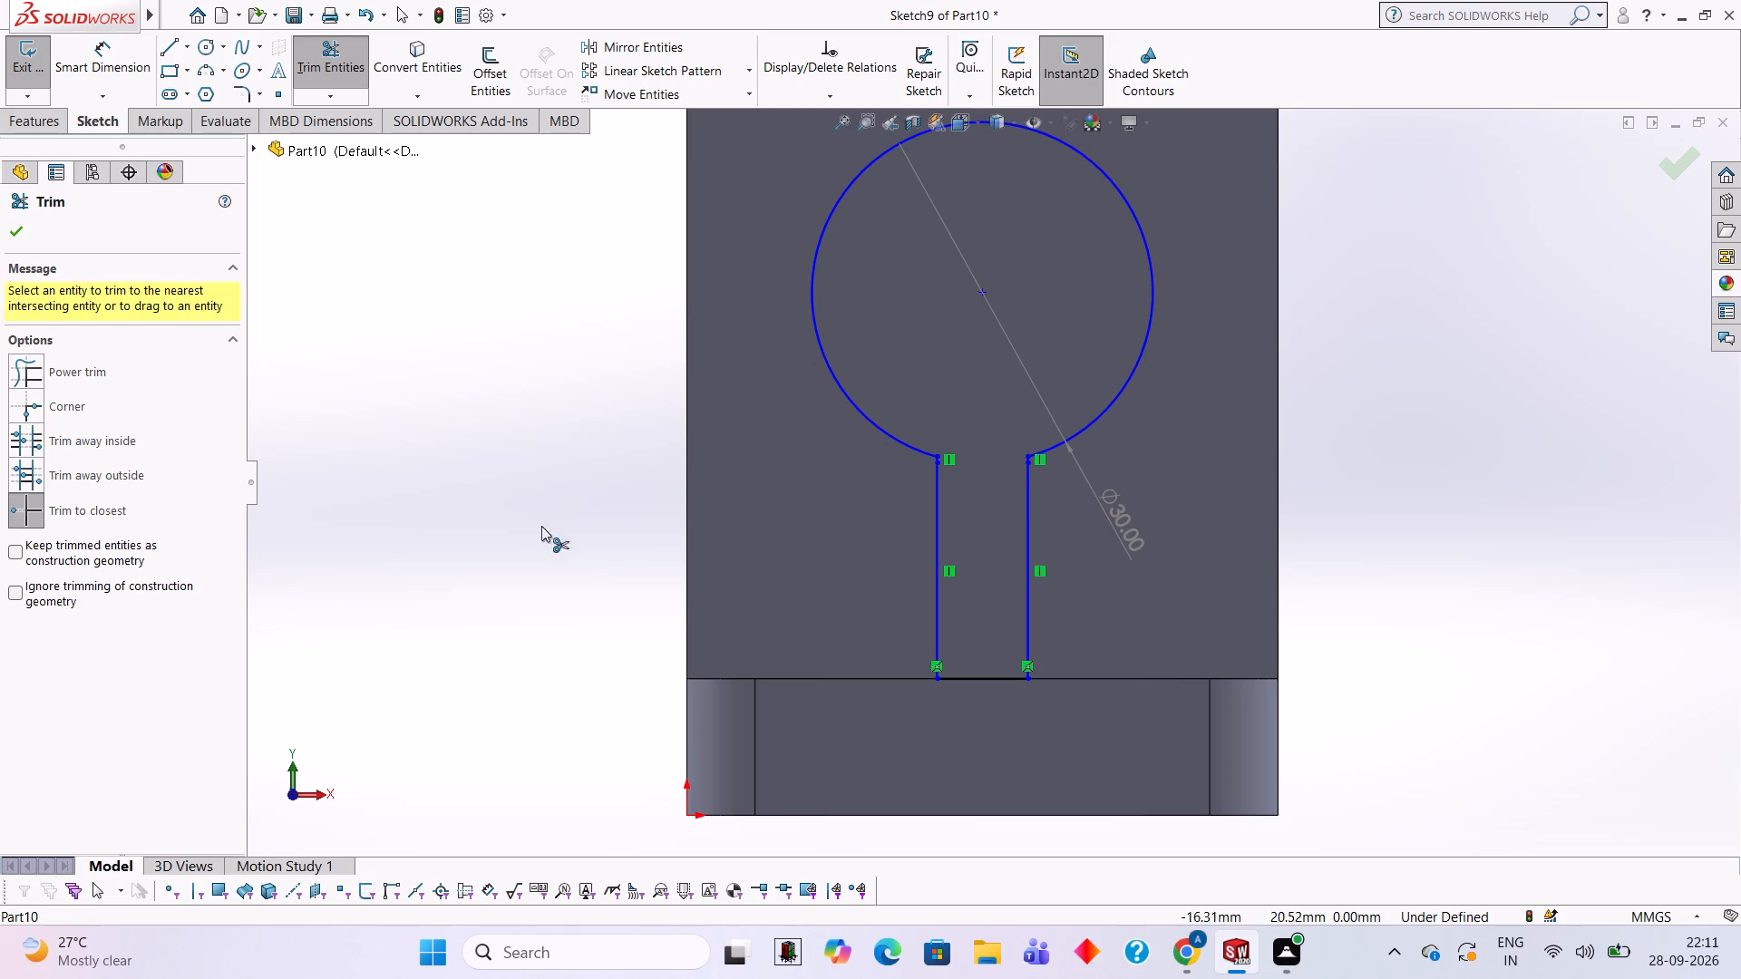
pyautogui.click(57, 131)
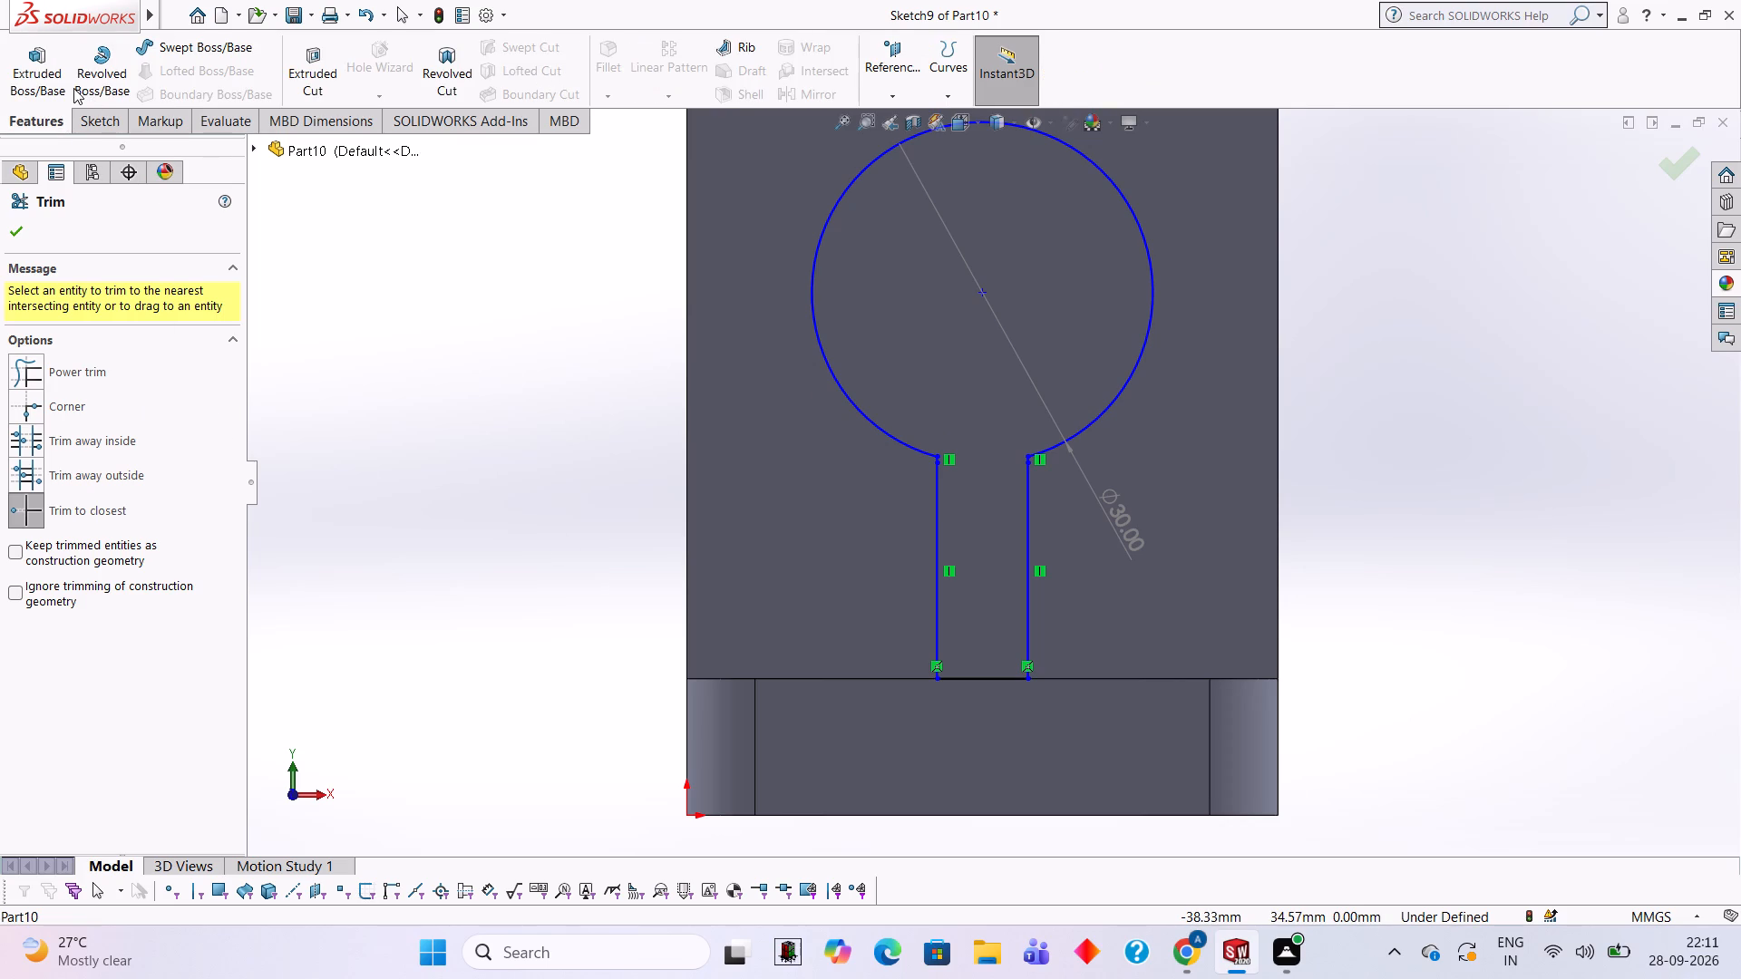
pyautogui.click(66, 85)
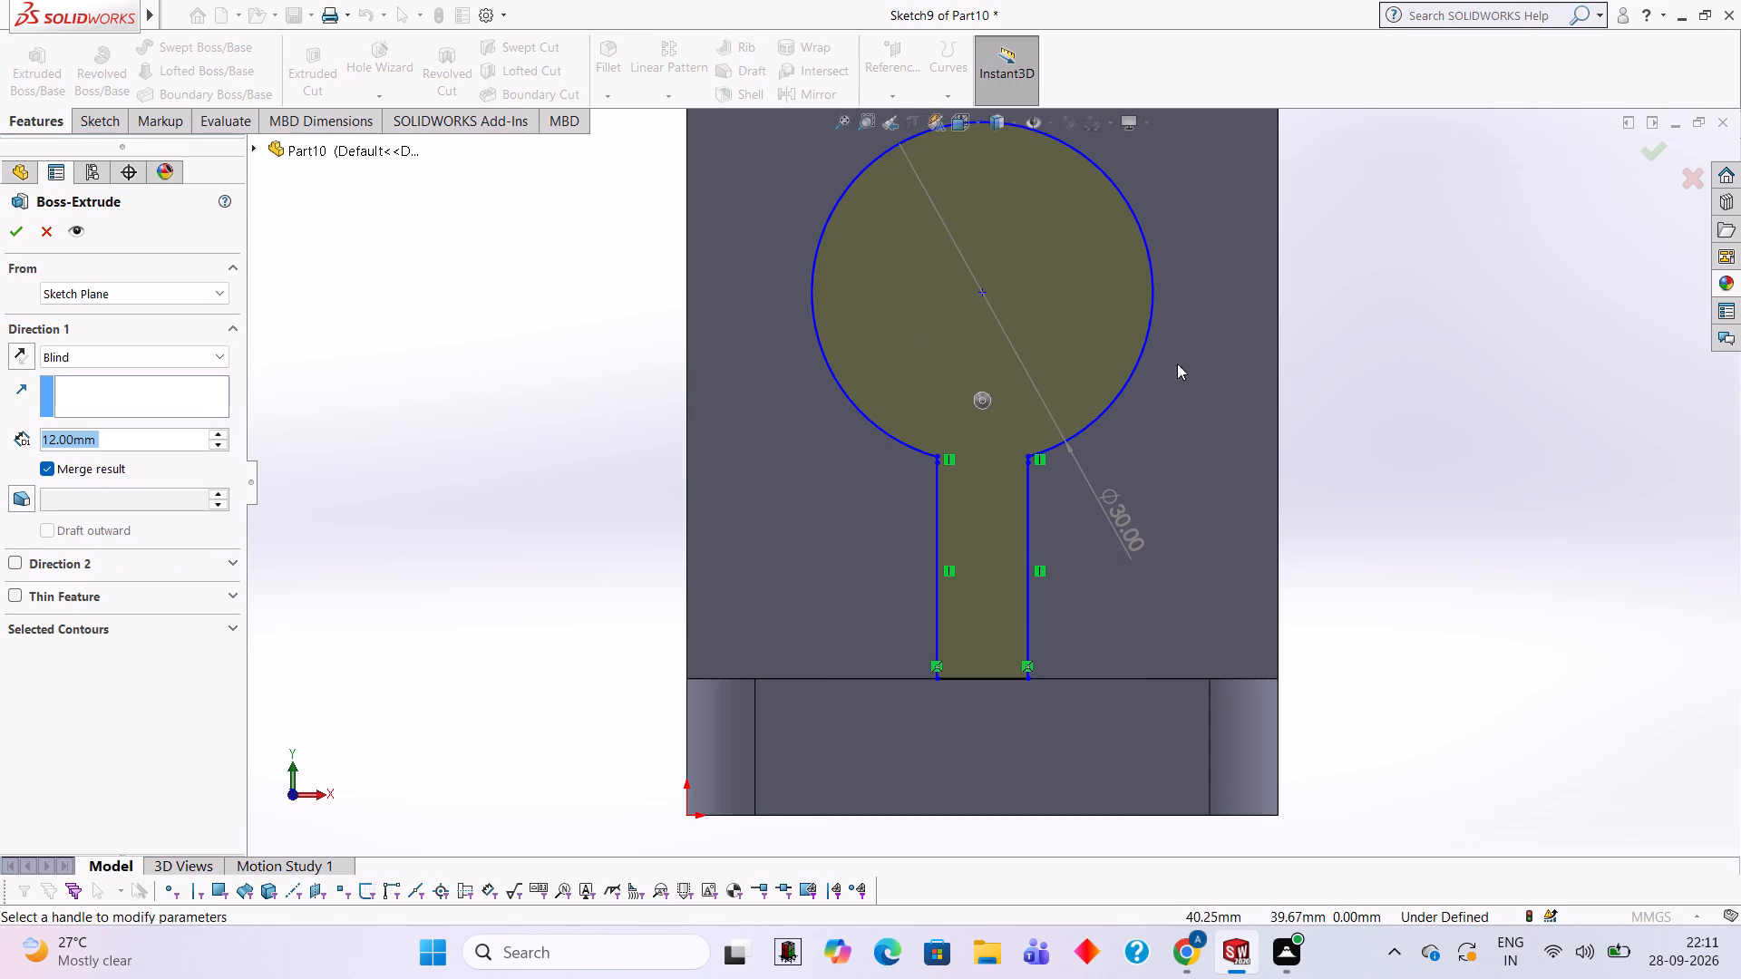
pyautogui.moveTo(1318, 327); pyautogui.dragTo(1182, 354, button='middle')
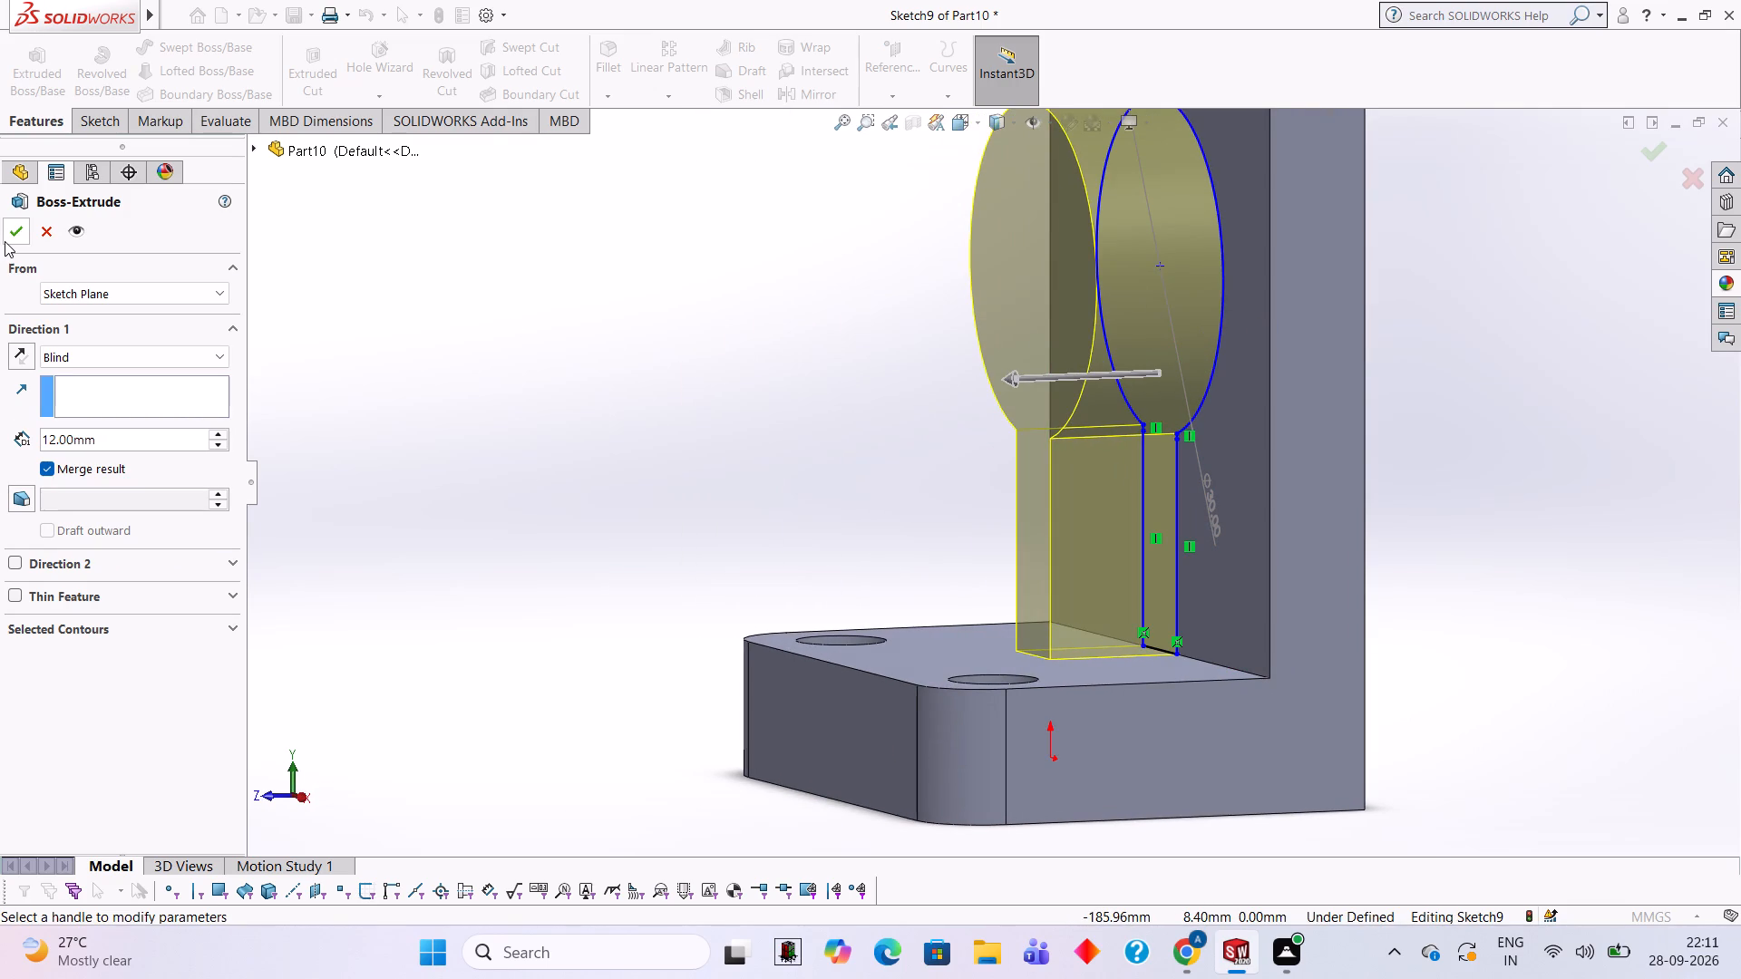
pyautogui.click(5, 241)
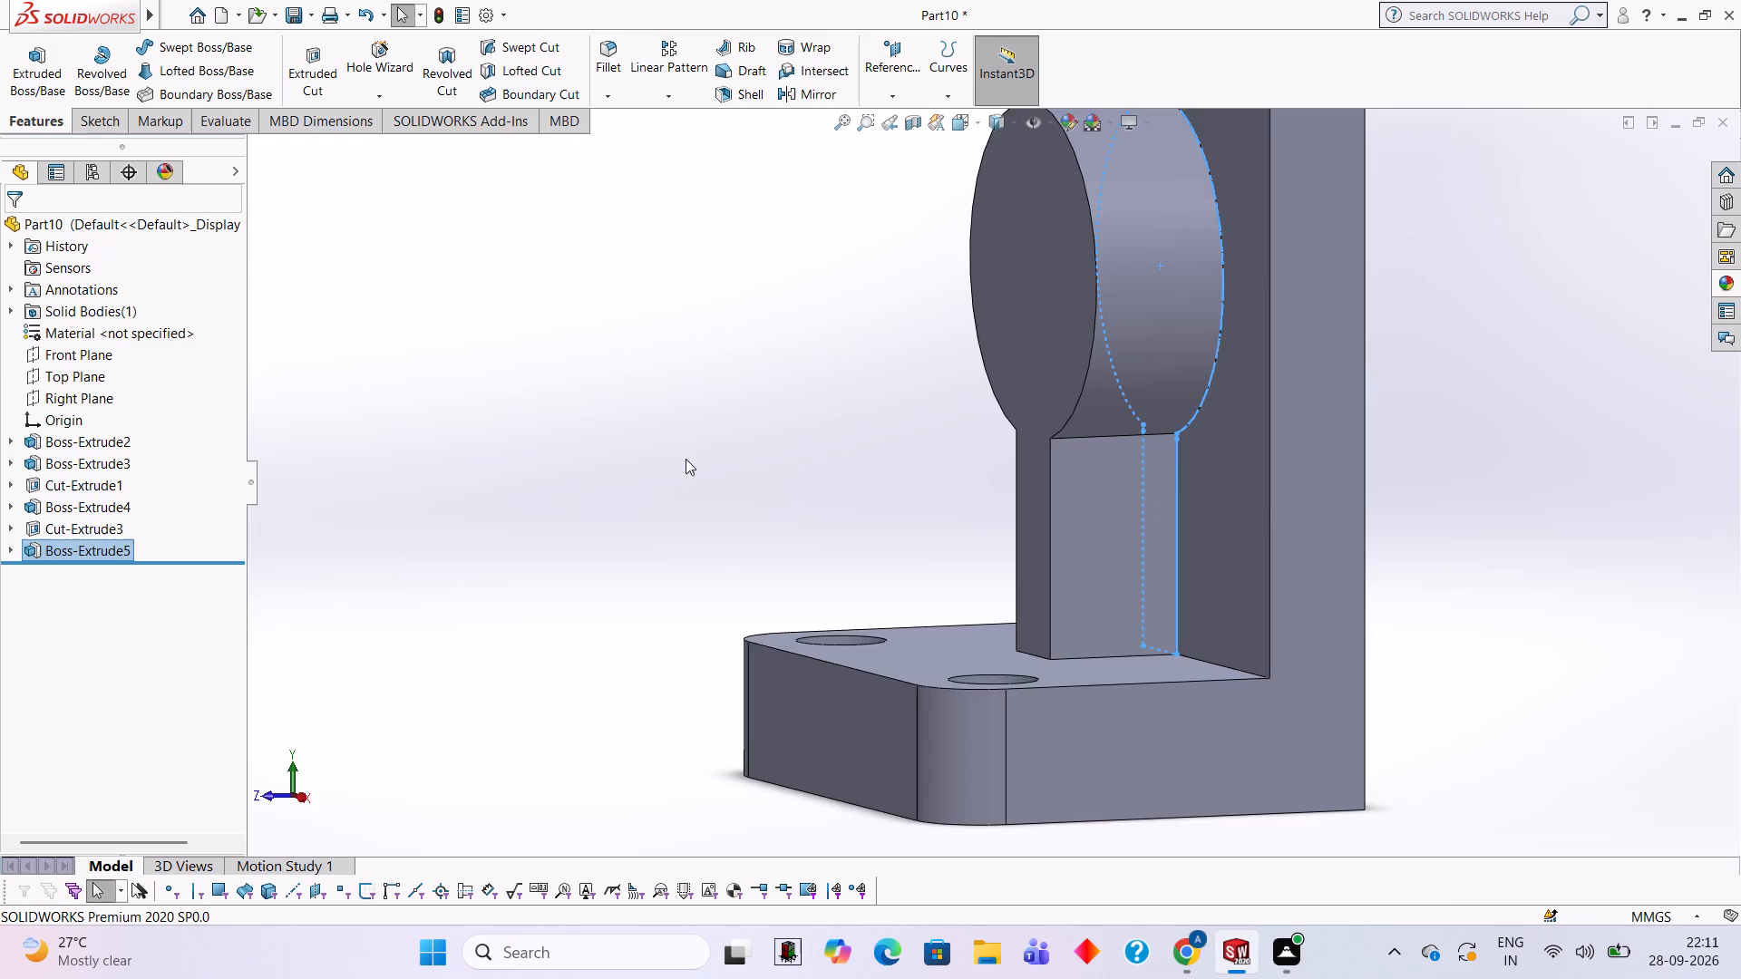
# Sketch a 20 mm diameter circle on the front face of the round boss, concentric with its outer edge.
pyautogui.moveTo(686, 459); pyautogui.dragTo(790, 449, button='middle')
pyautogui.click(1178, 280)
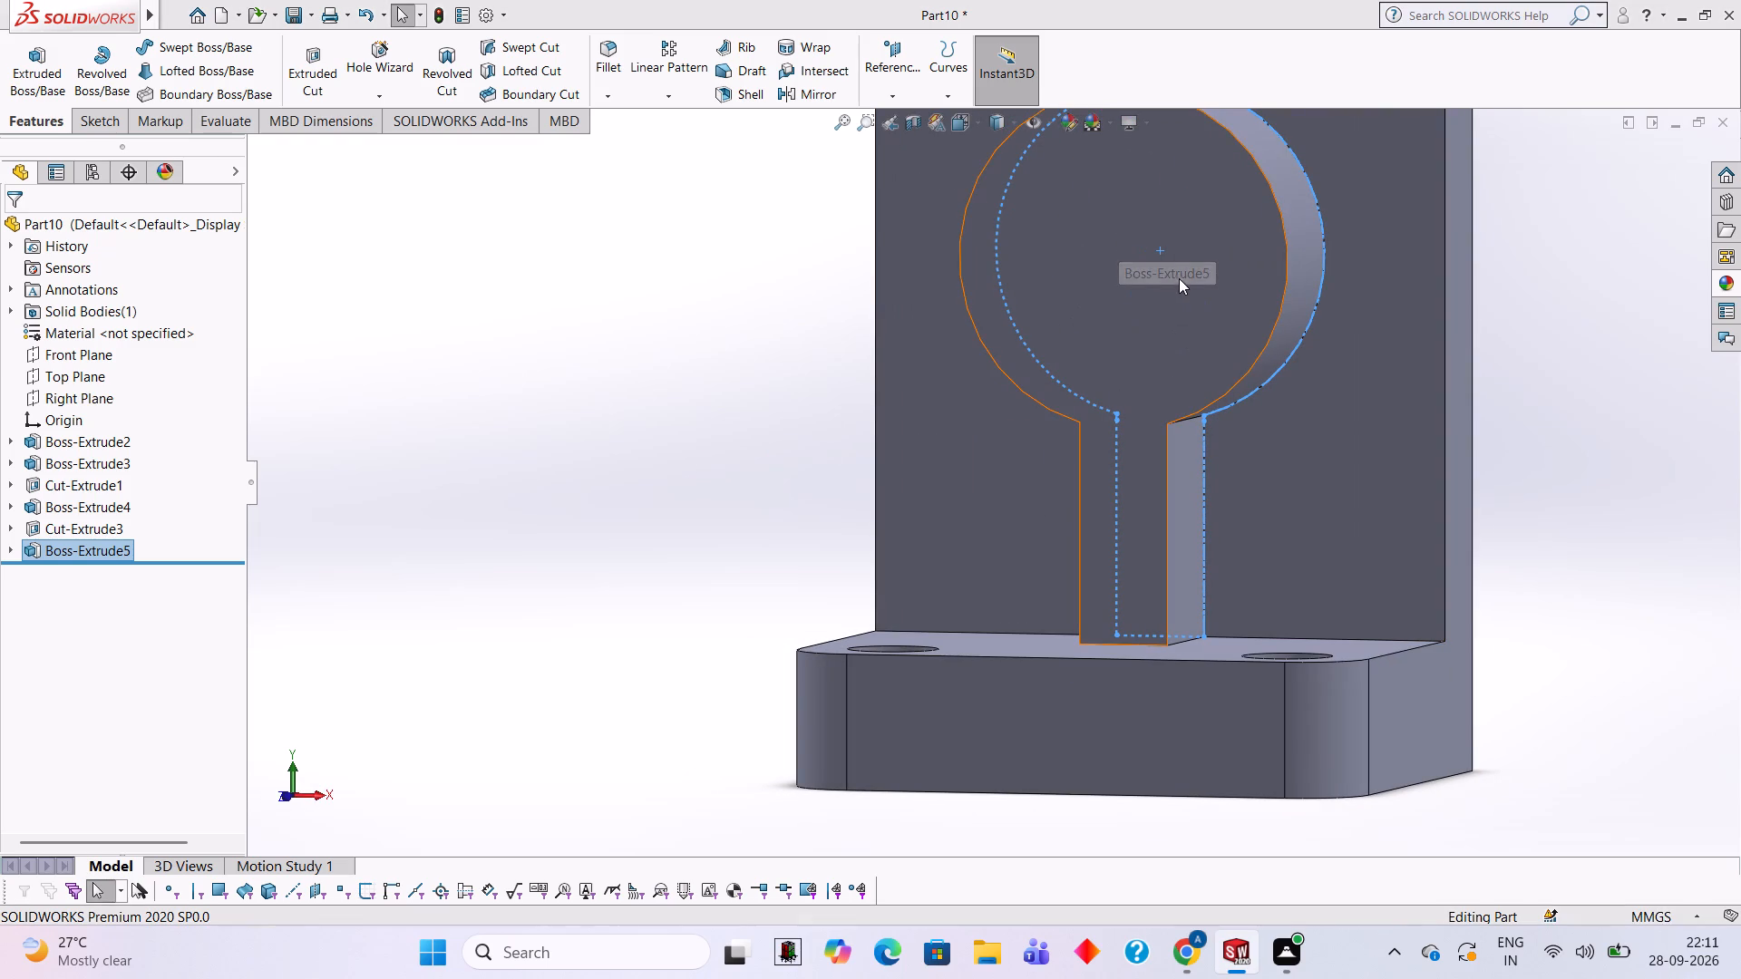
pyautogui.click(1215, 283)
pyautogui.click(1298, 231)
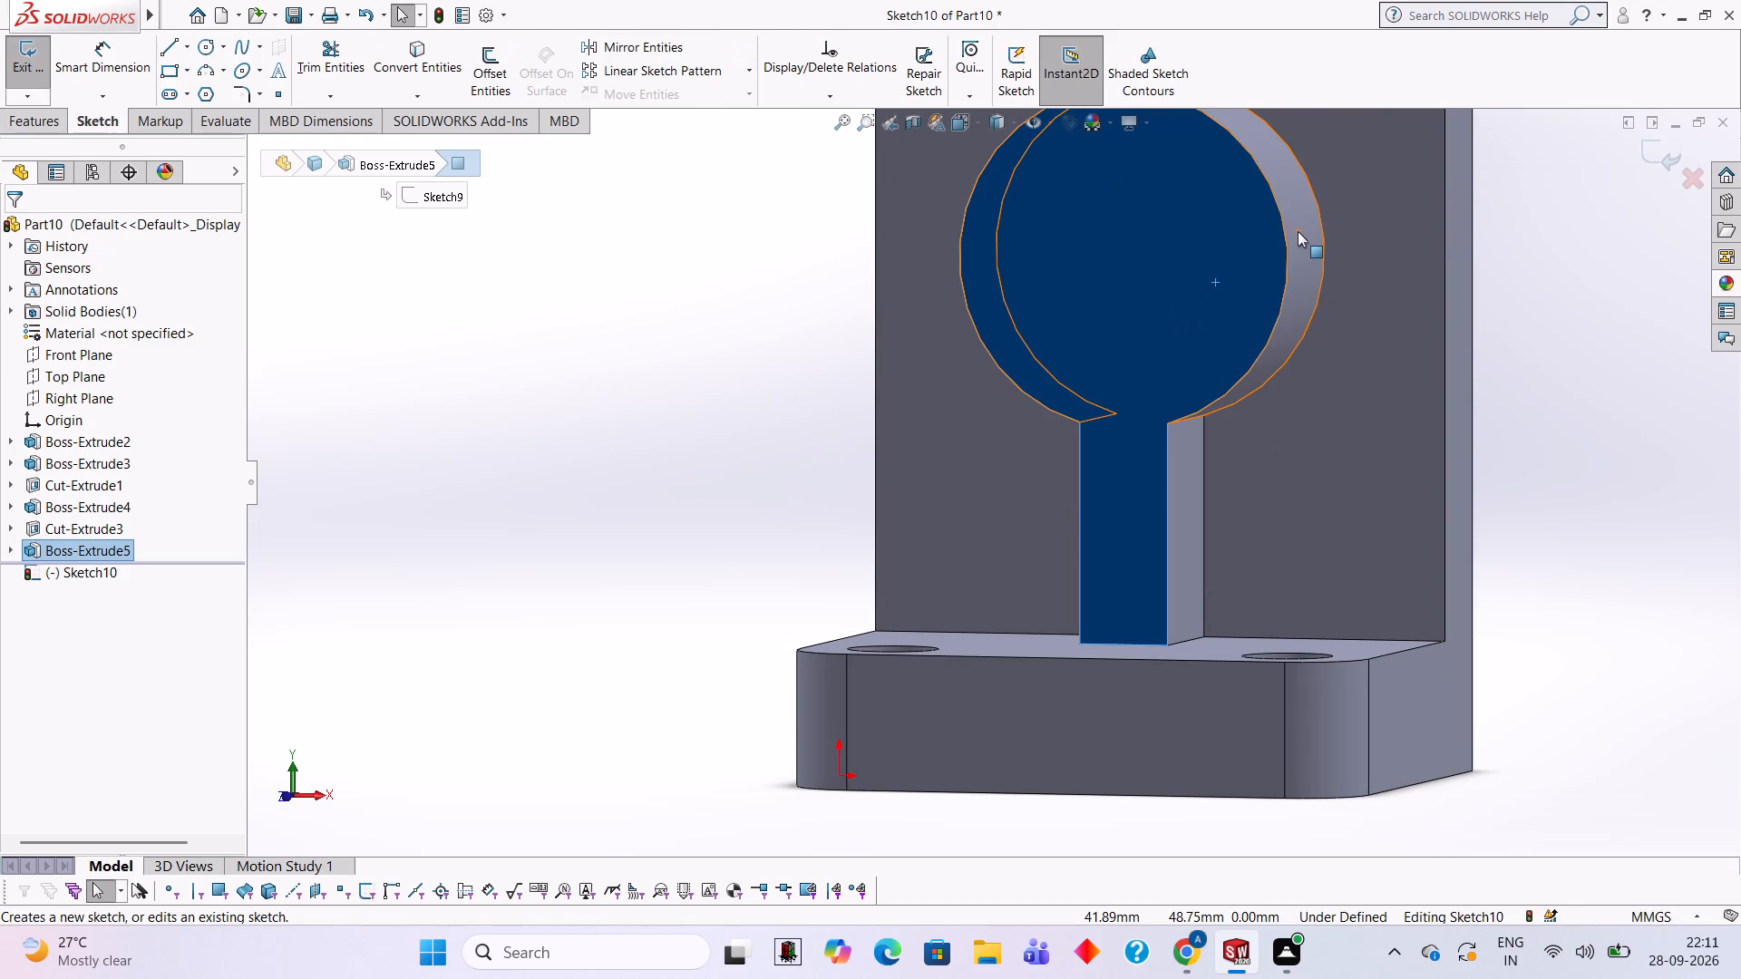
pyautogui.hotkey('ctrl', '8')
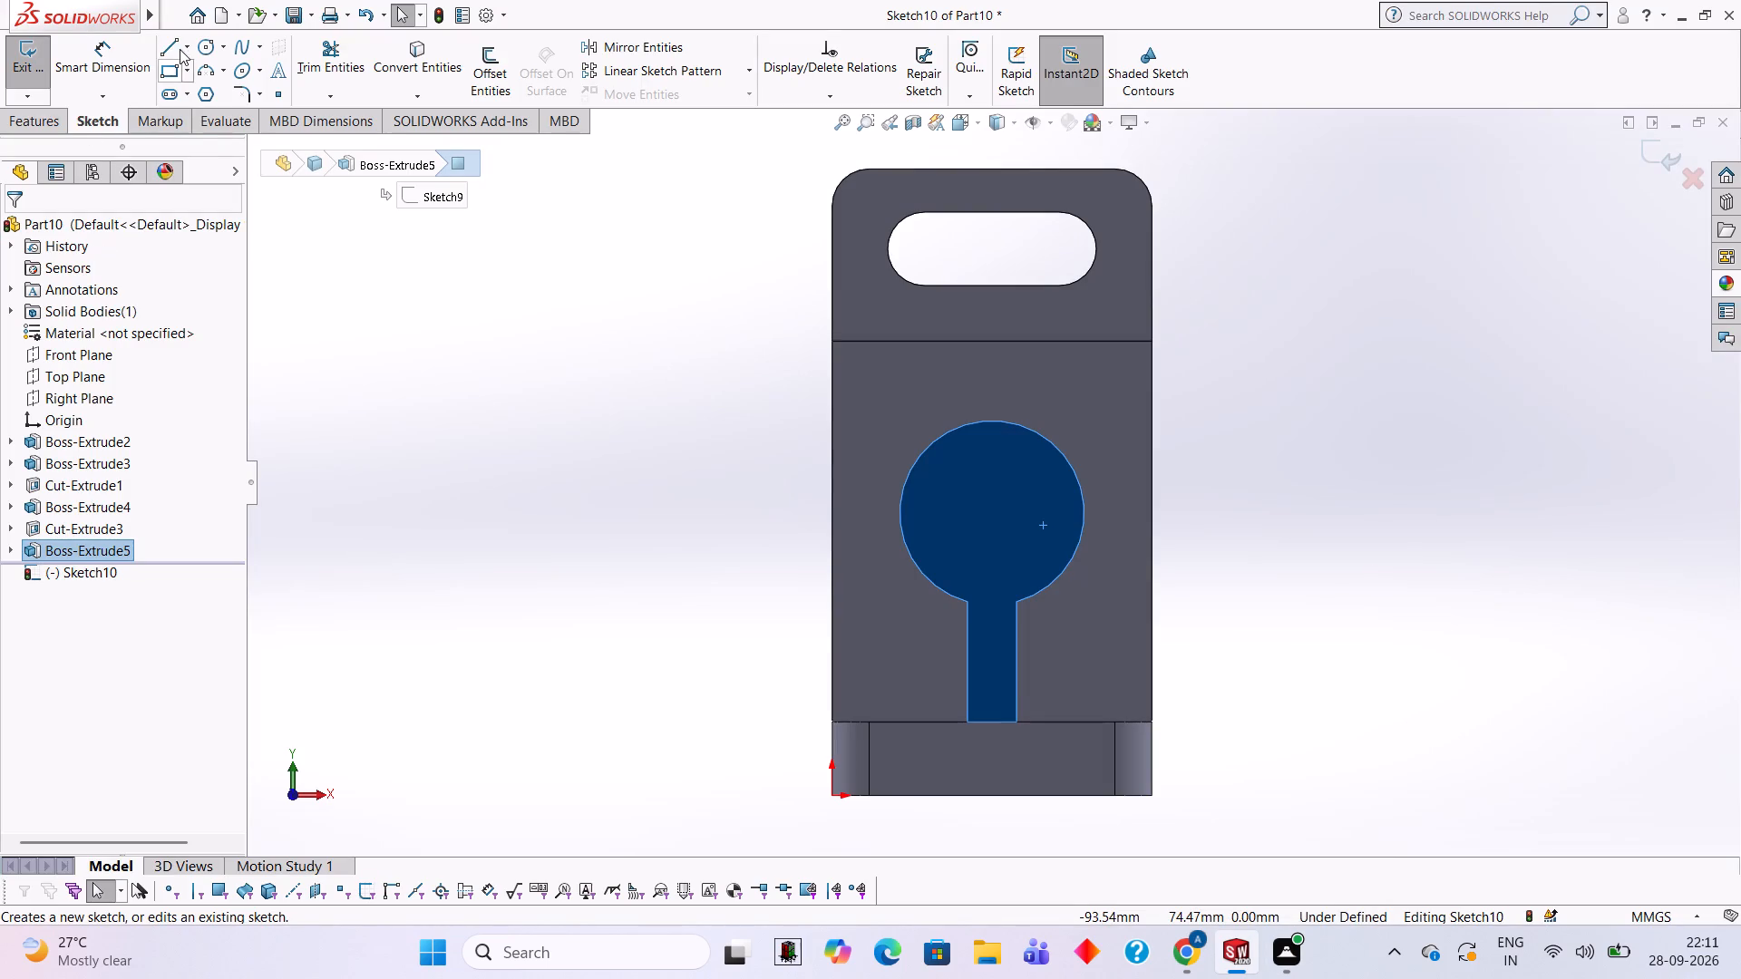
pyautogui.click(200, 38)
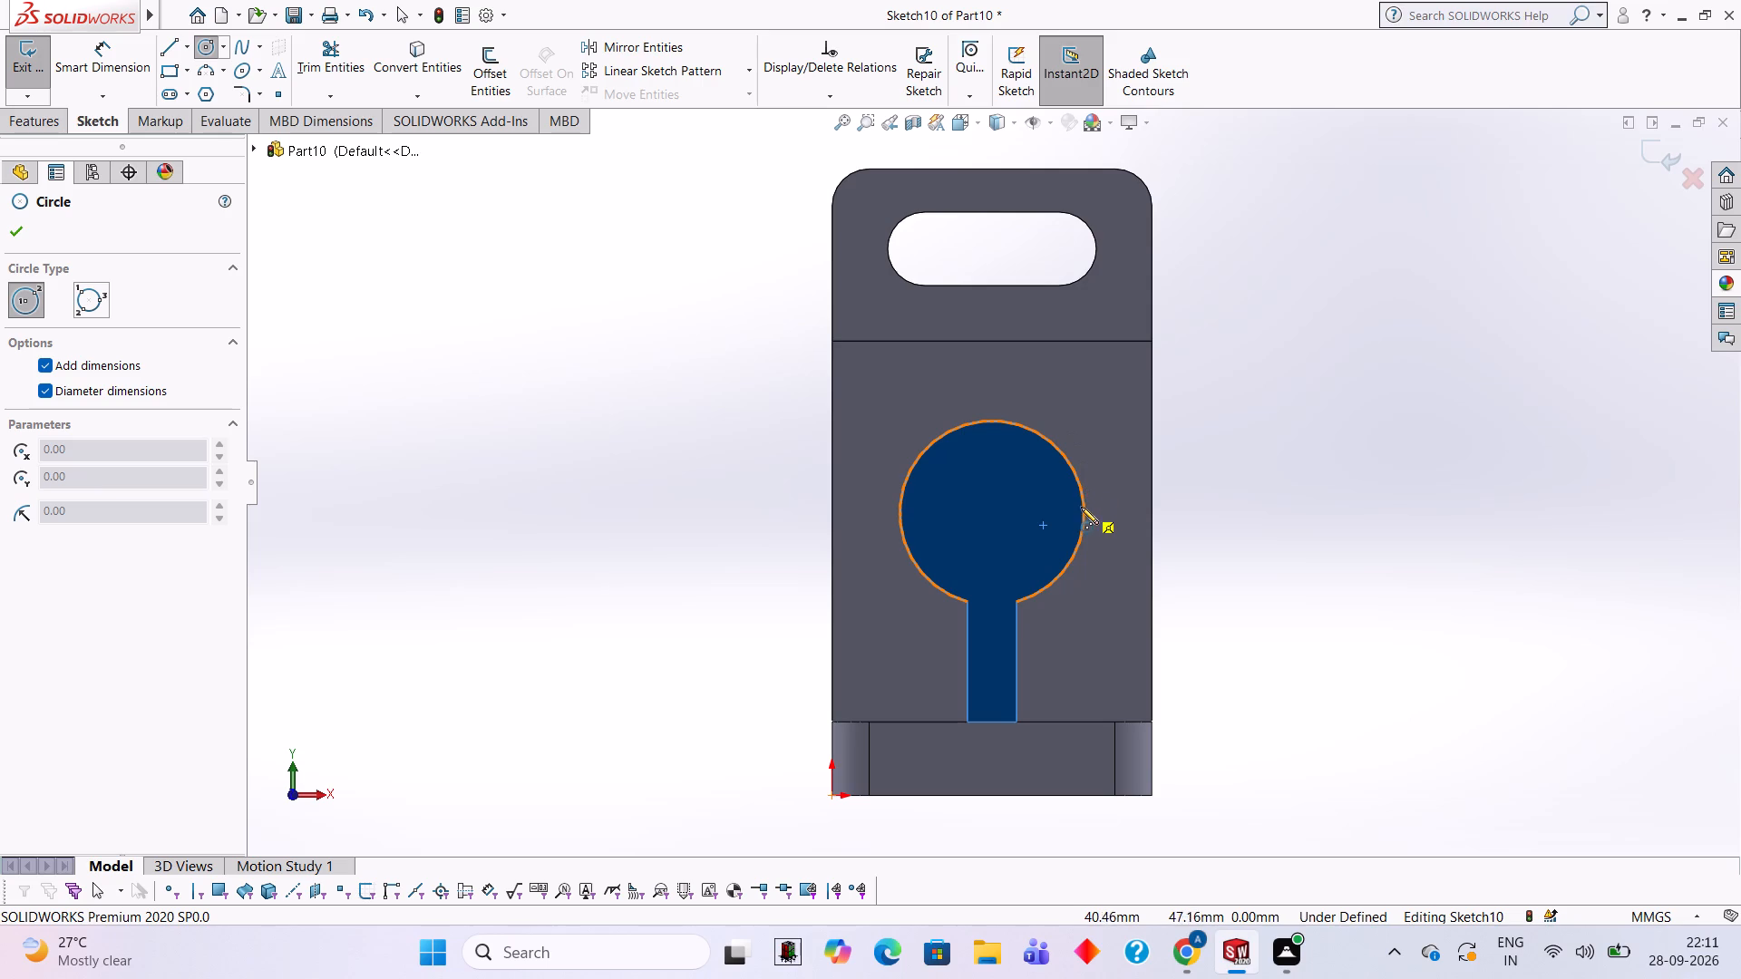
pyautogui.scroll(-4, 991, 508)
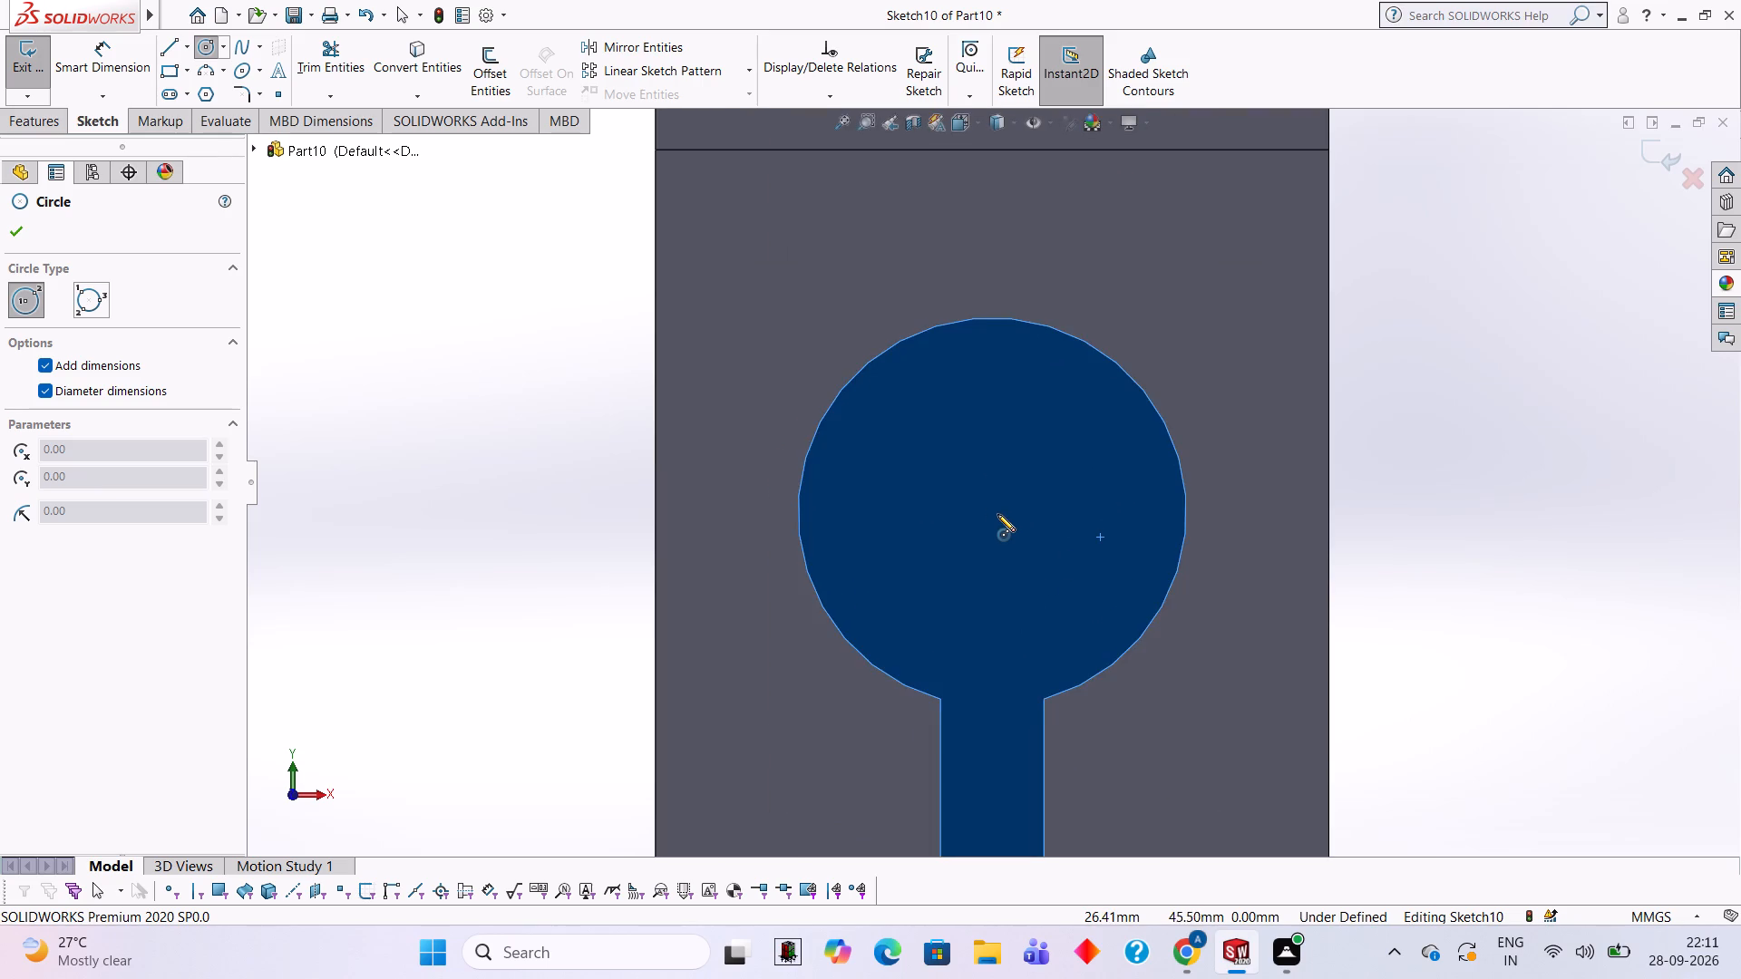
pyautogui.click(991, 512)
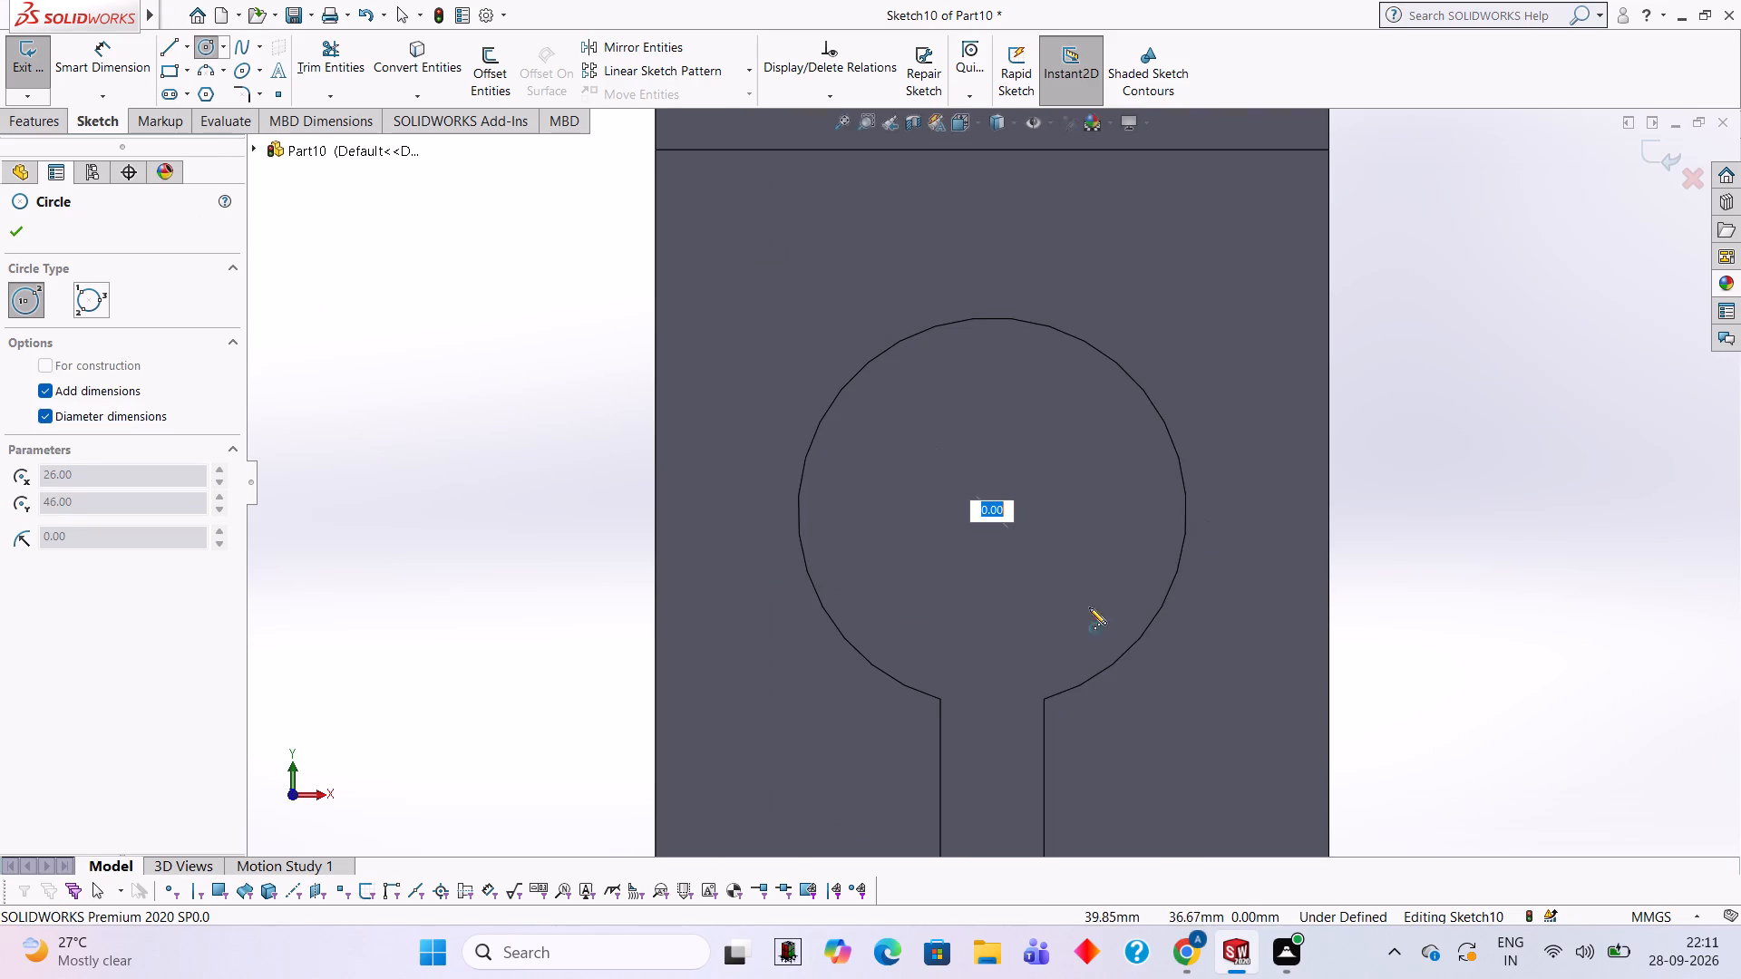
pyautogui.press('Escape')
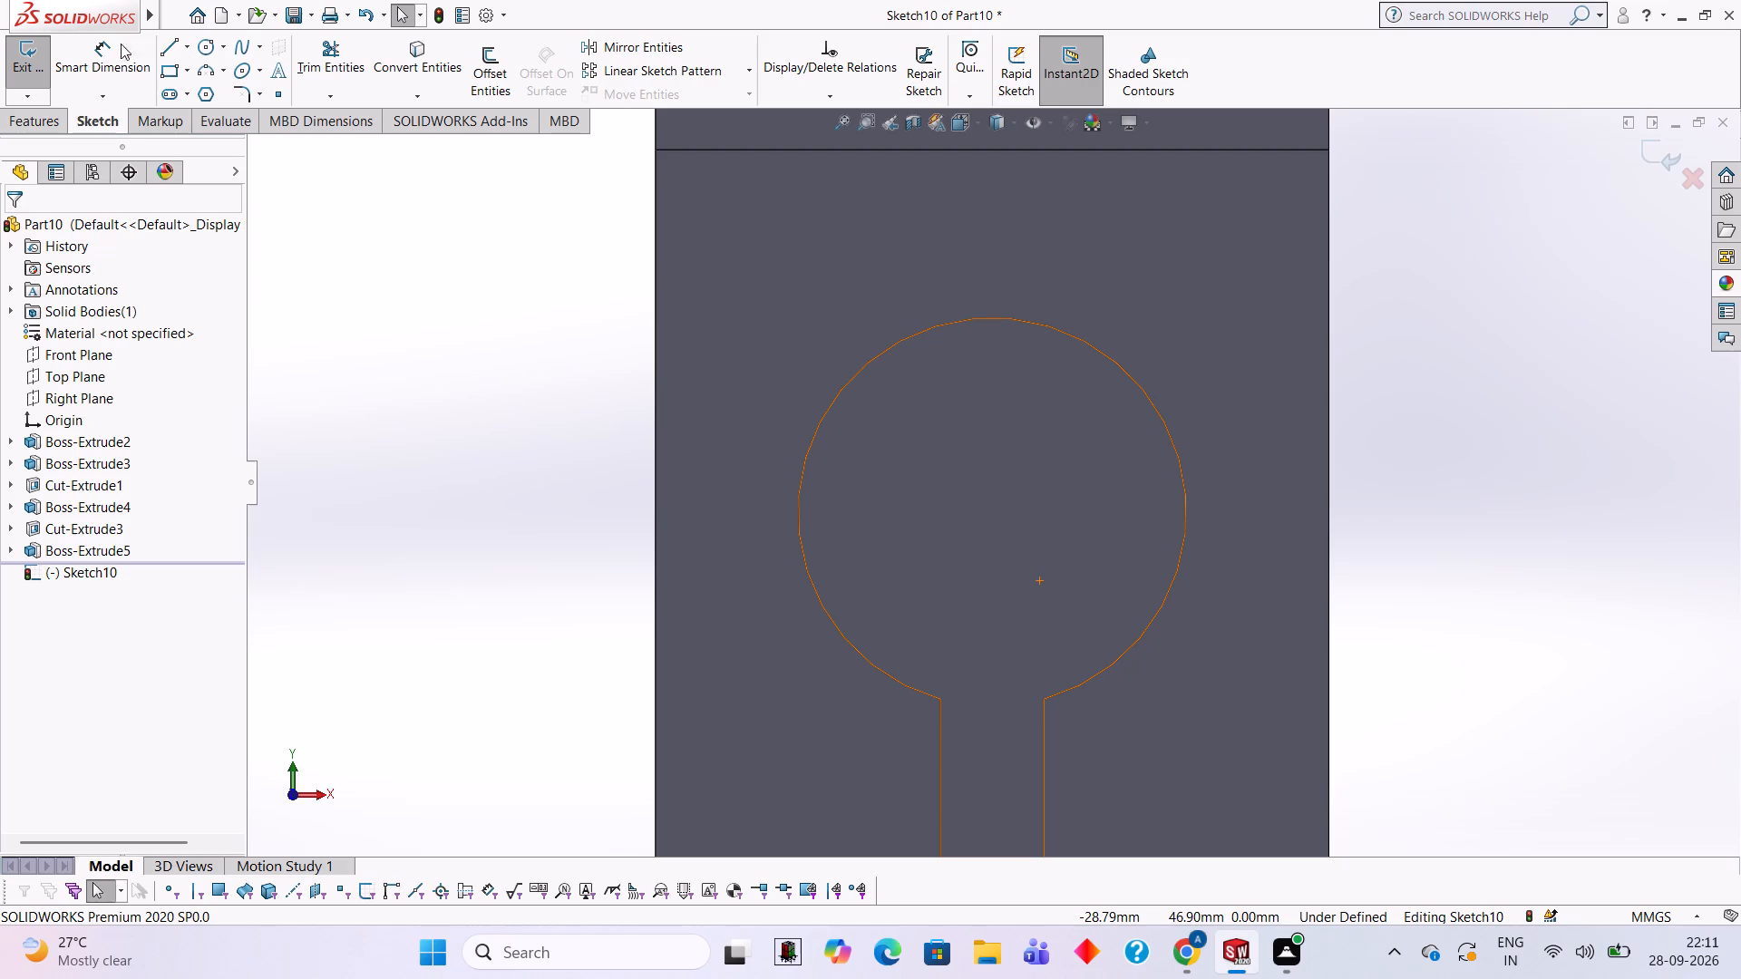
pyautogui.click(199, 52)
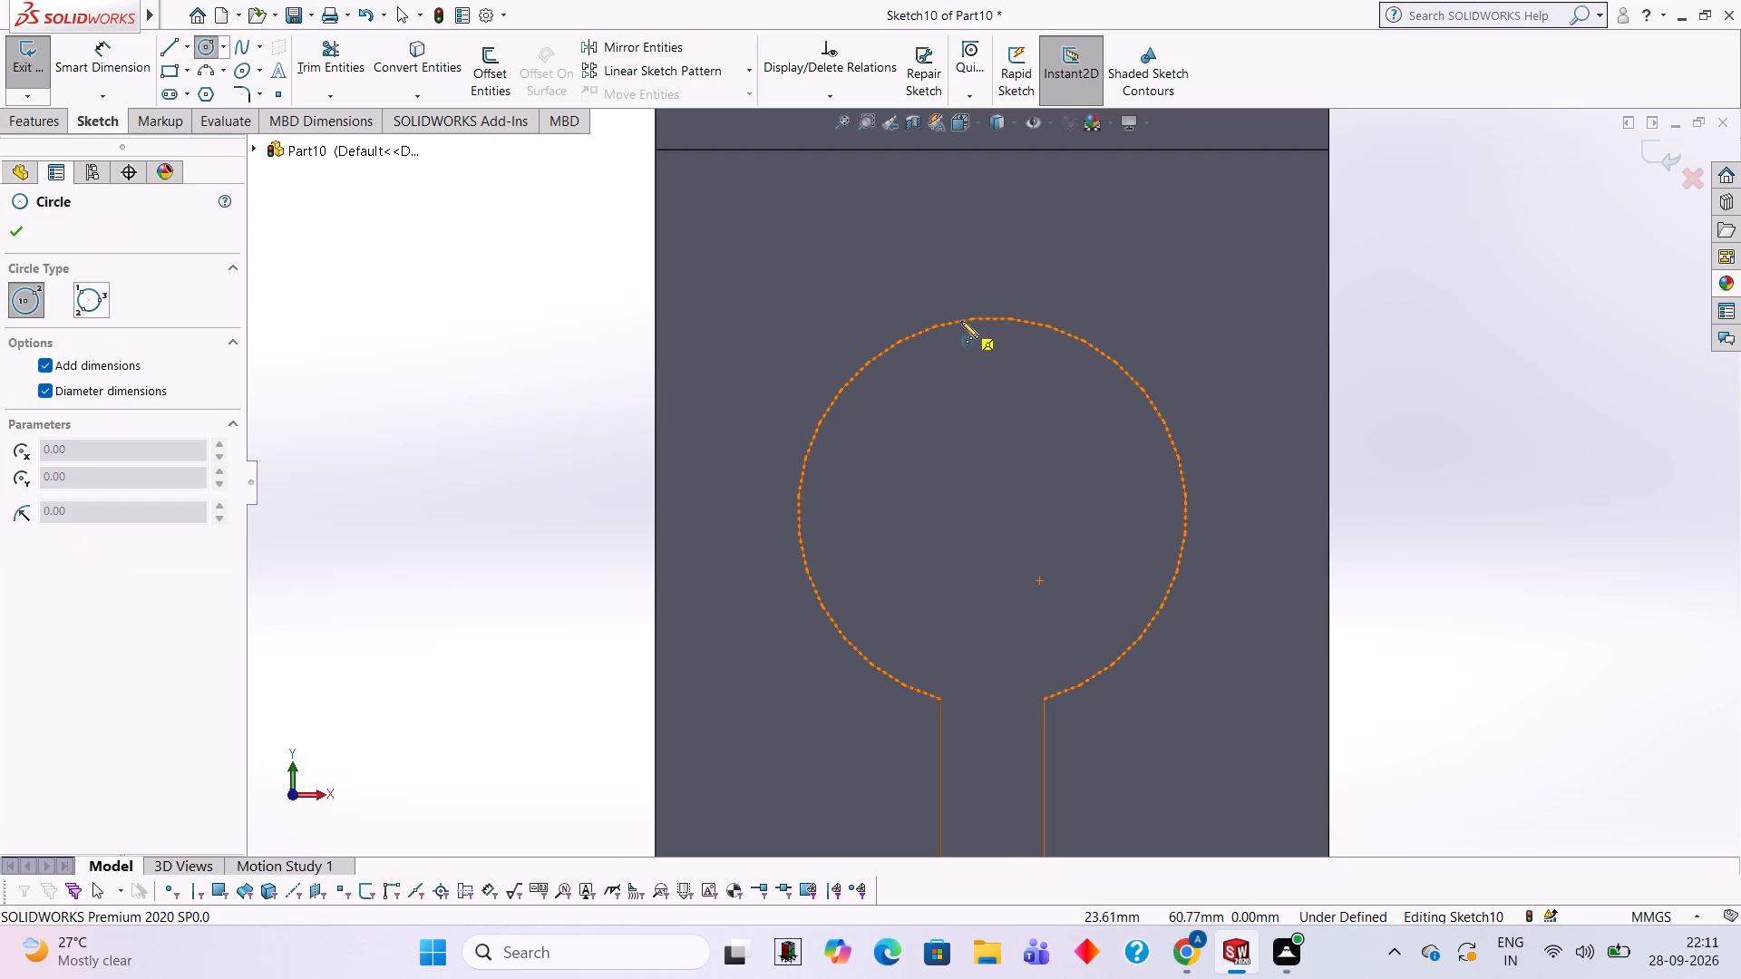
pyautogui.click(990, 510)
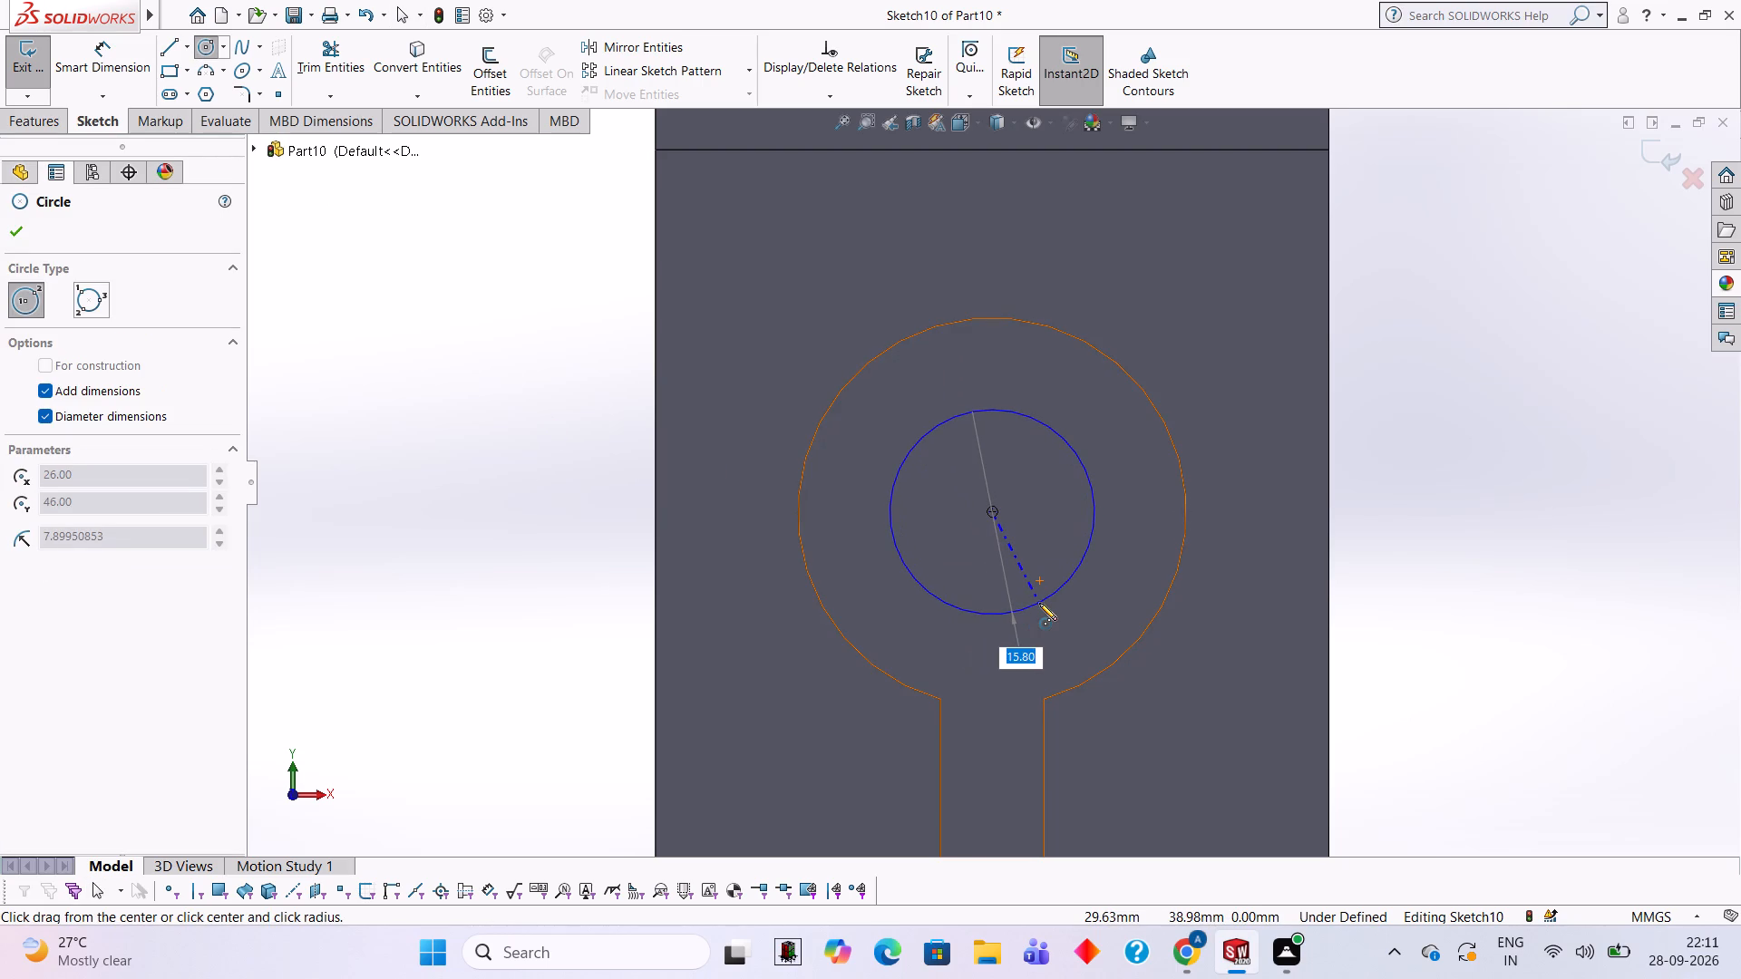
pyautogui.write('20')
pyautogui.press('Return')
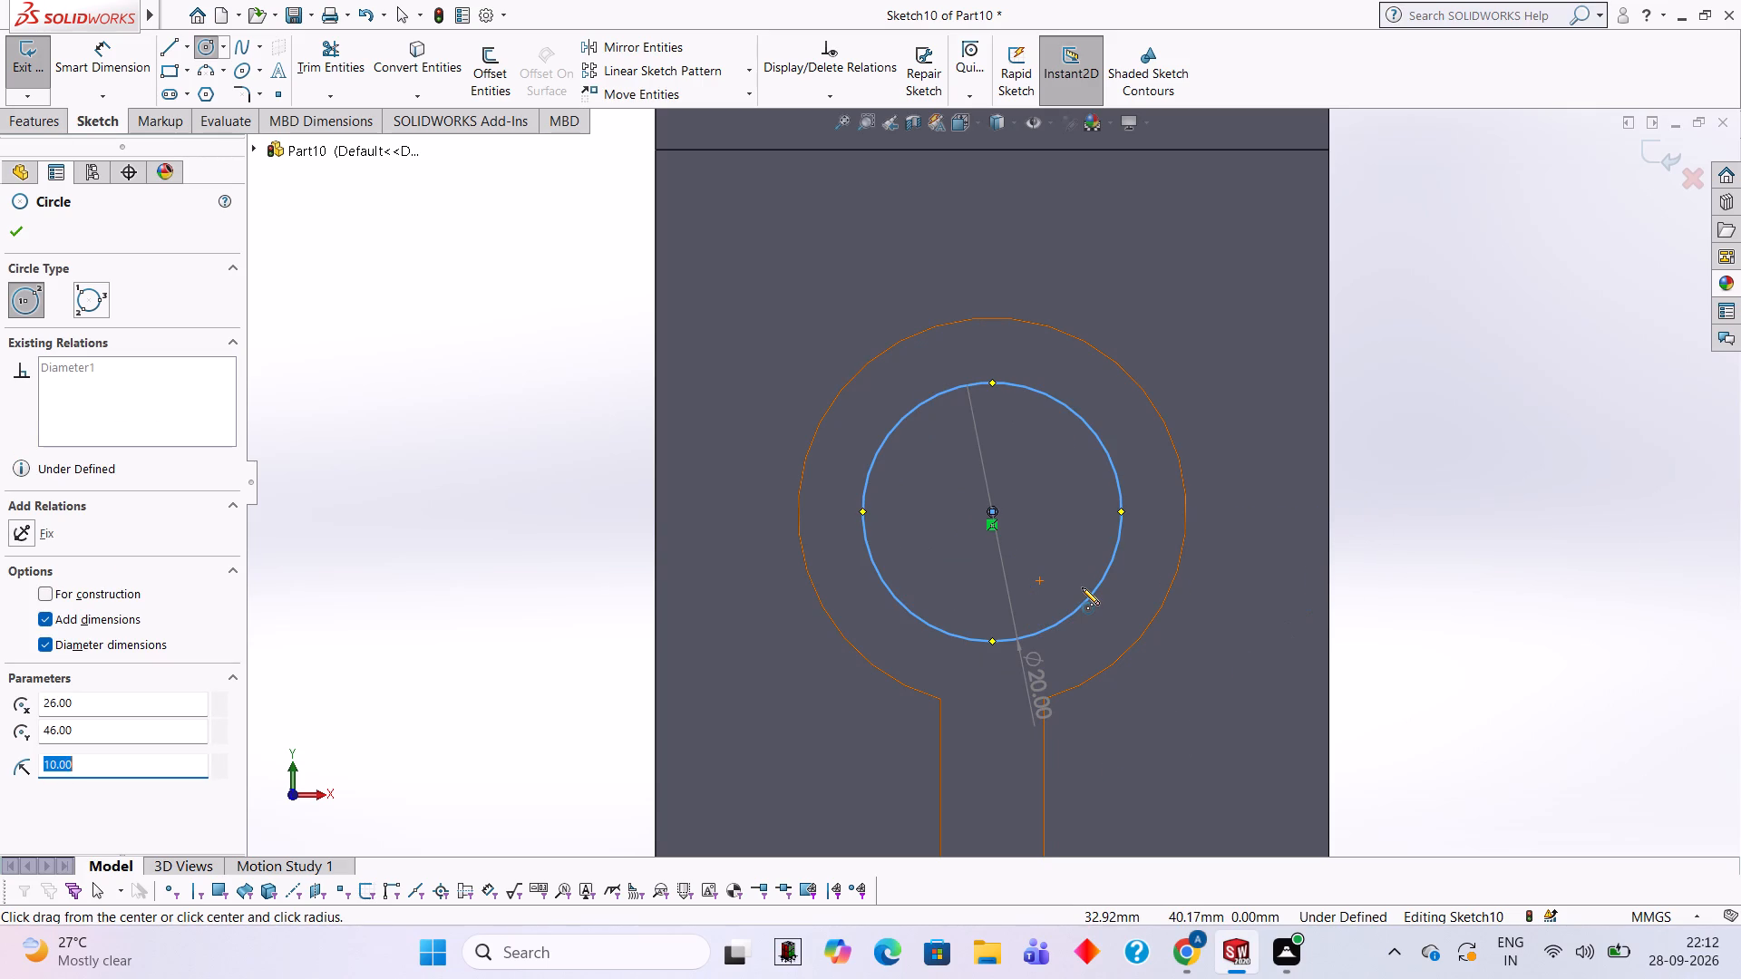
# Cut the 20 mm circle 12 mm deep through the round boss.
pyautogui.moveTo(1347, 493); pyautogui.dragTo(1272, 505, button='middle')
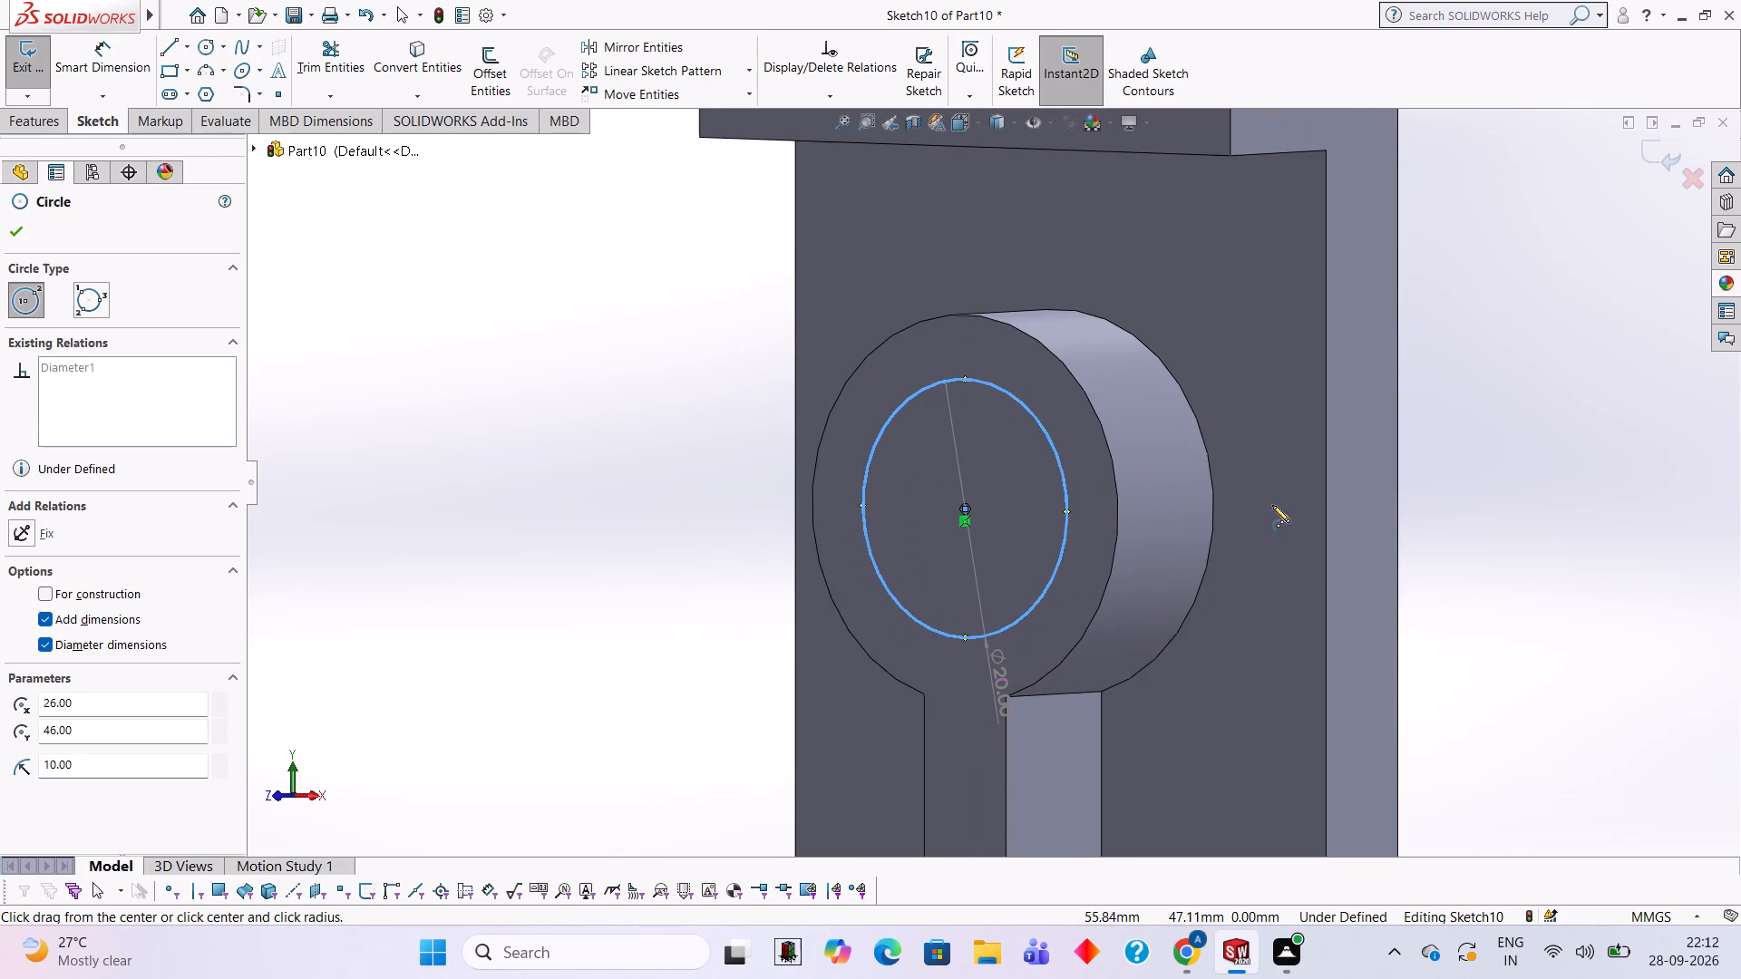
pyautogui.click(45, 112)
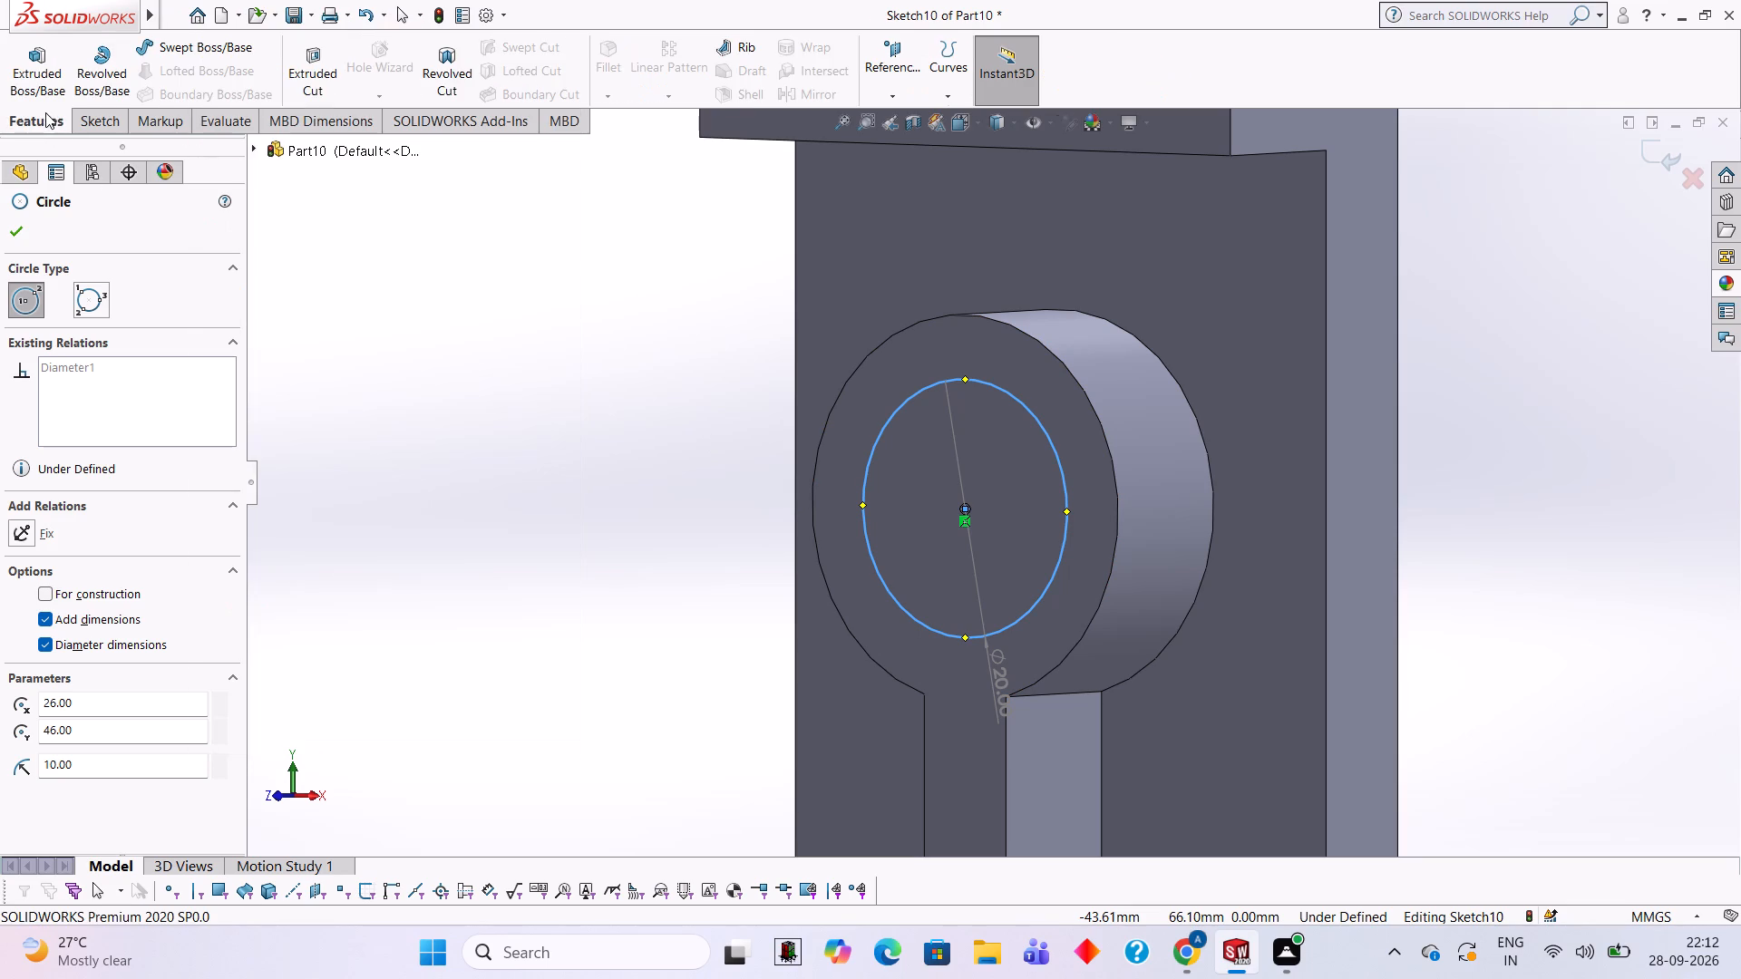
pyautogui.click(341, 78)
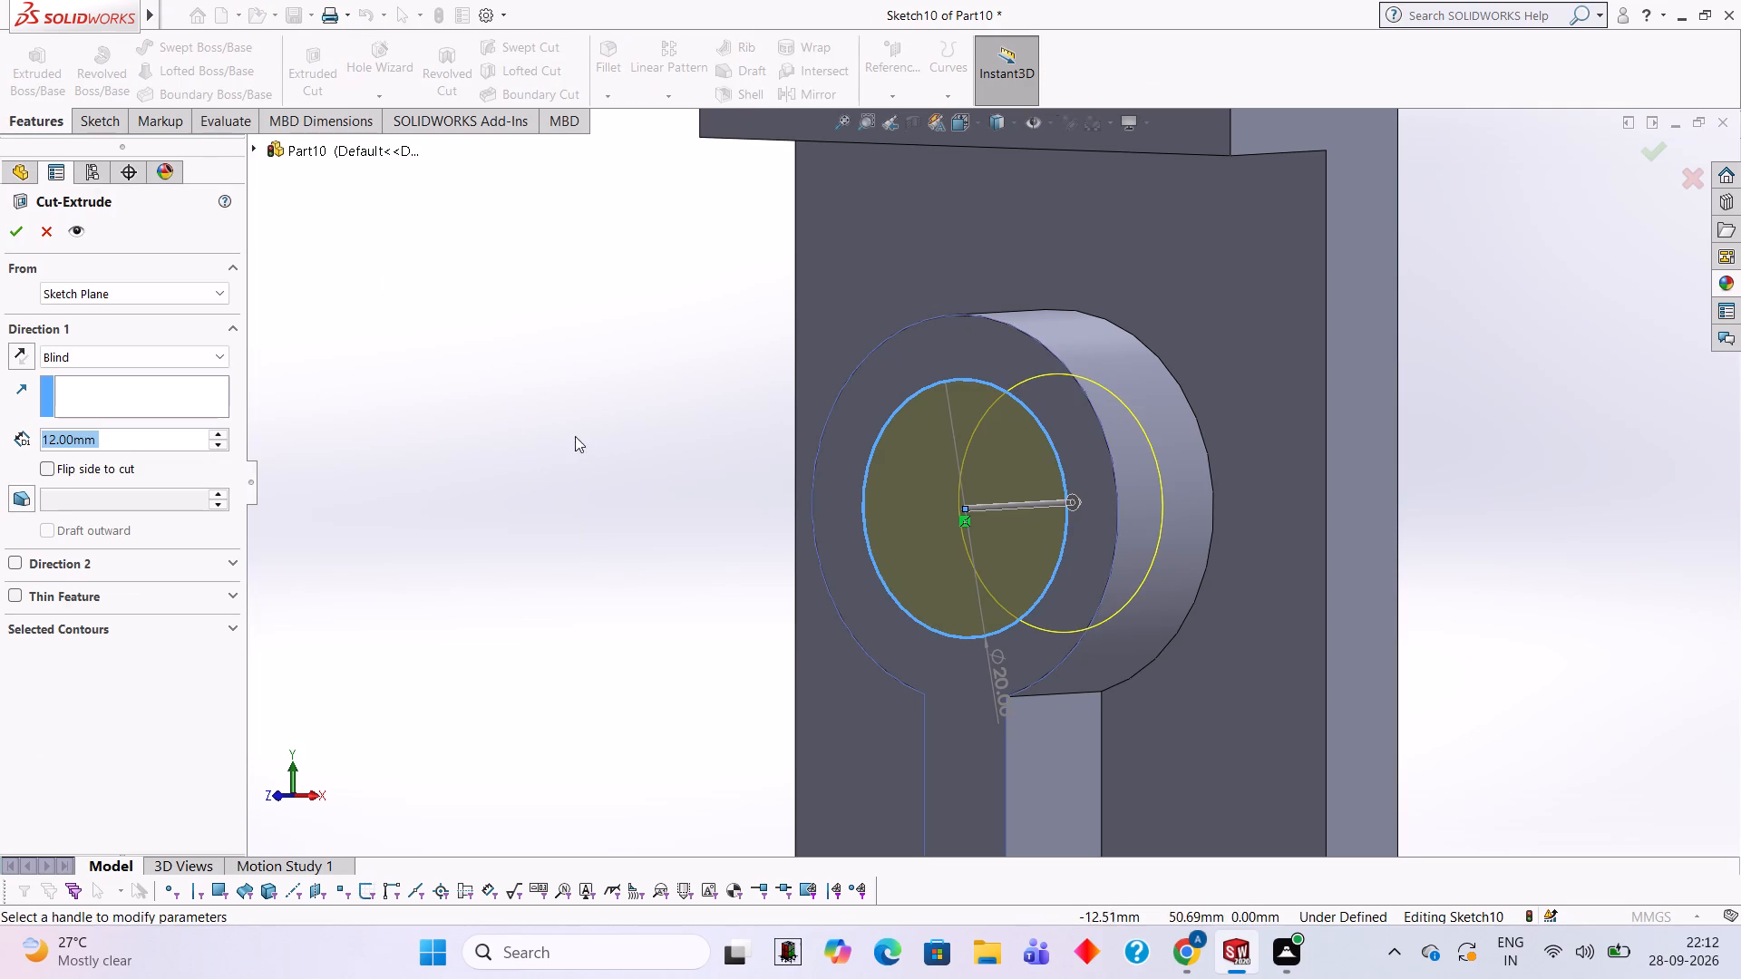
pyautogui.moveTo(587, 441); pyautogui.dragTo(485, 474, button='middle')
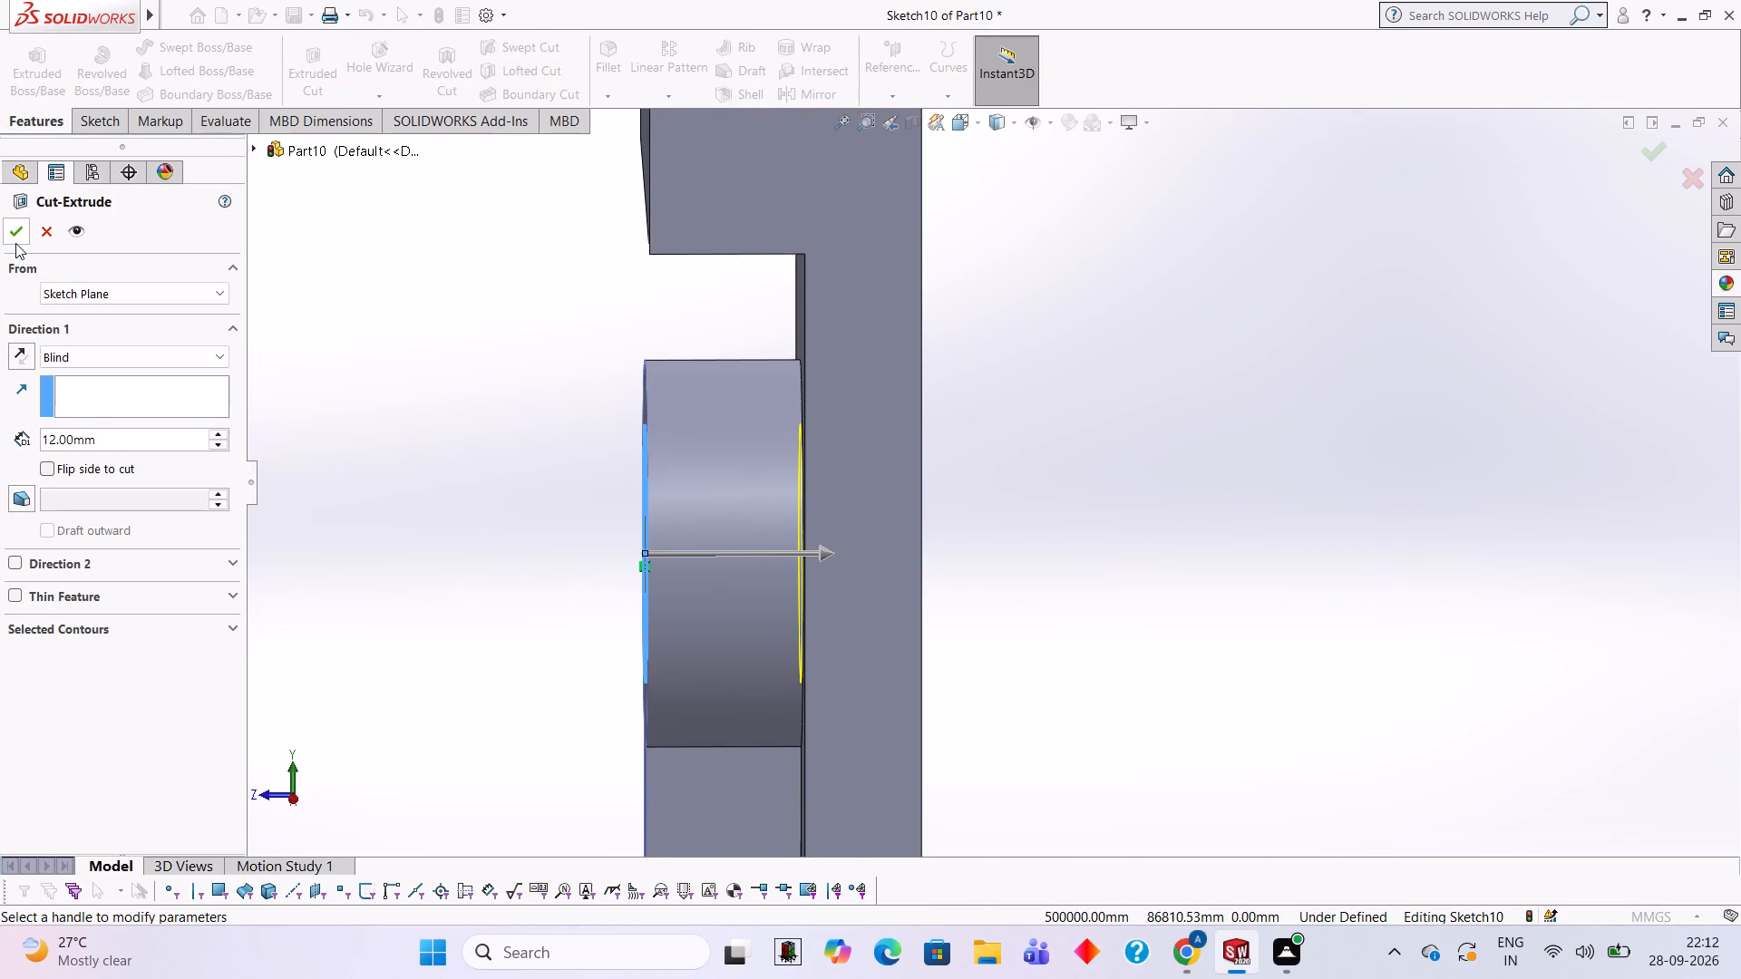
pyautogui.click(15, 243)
# Examine the whole part, including the bored round boss and its stem, from an angled view.
pyautogui.click(418, 396)
pyautogui.moveTo(467, 410); pyautogui.dragTo(563, 428, button='middle')
pyautogui.scroll(2, 562, 443)
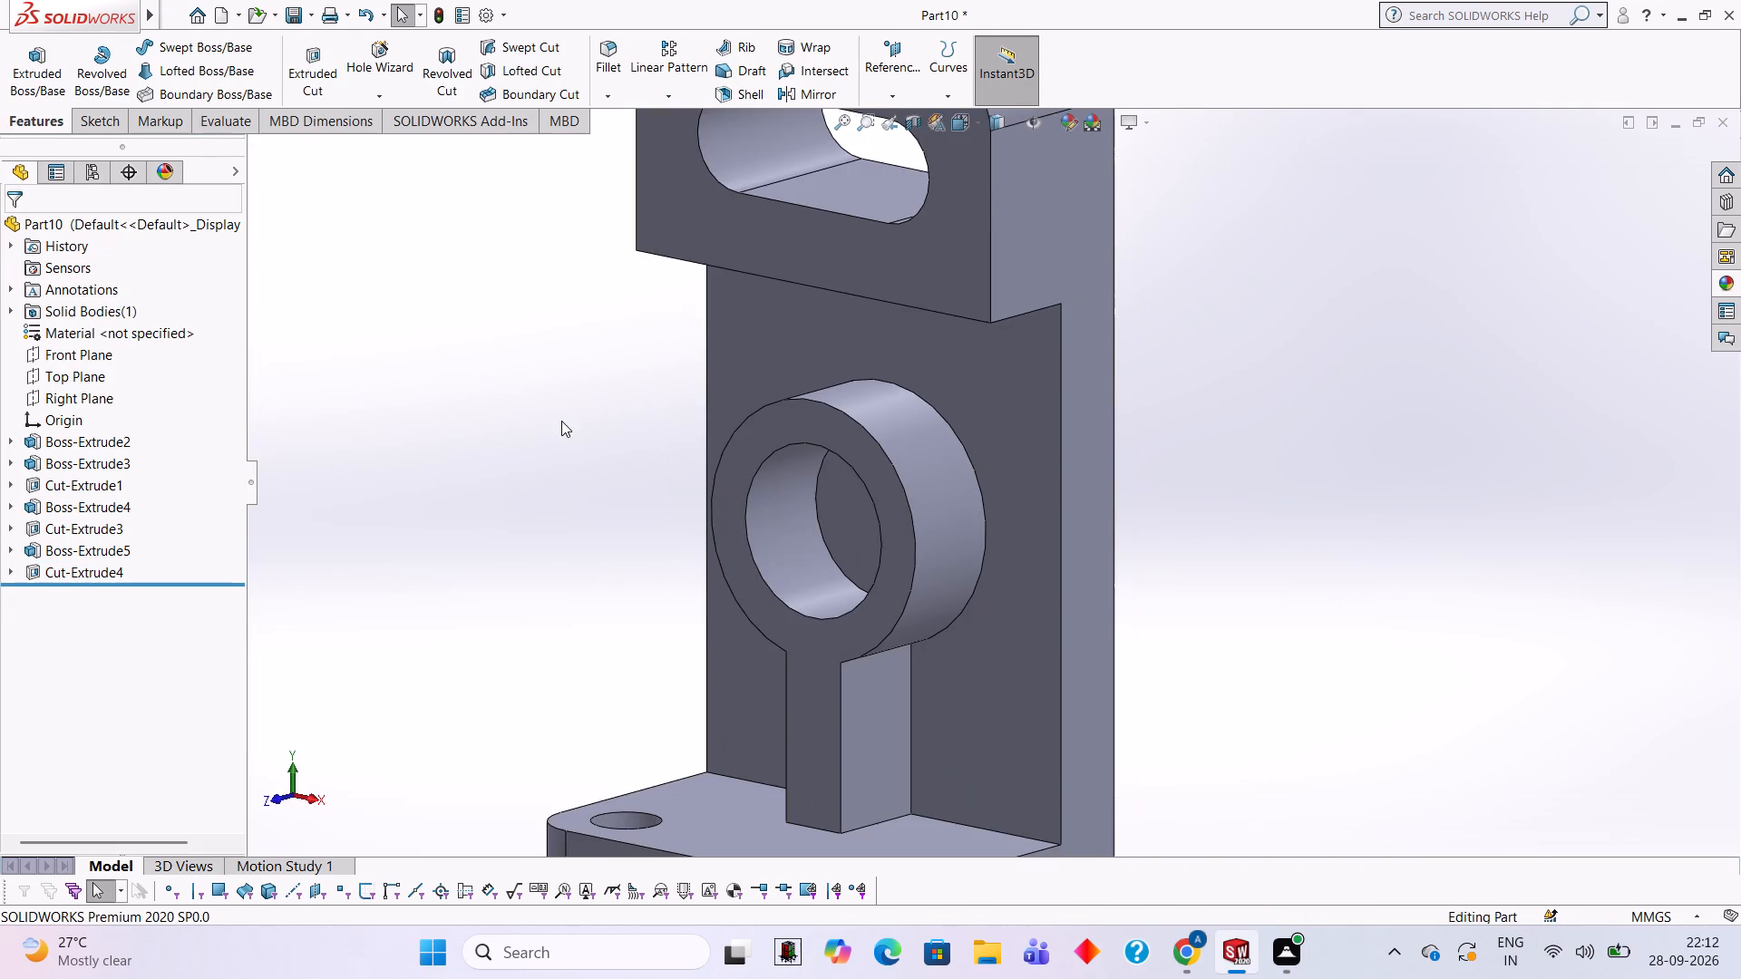
pyautogui.scroll(3, 1041, 469)
pyautogui.moveTo(1160, 468); pyautogui.dragTo(1196, 464, button='middle')
pyautogui.scroll(1, 1179, 469)
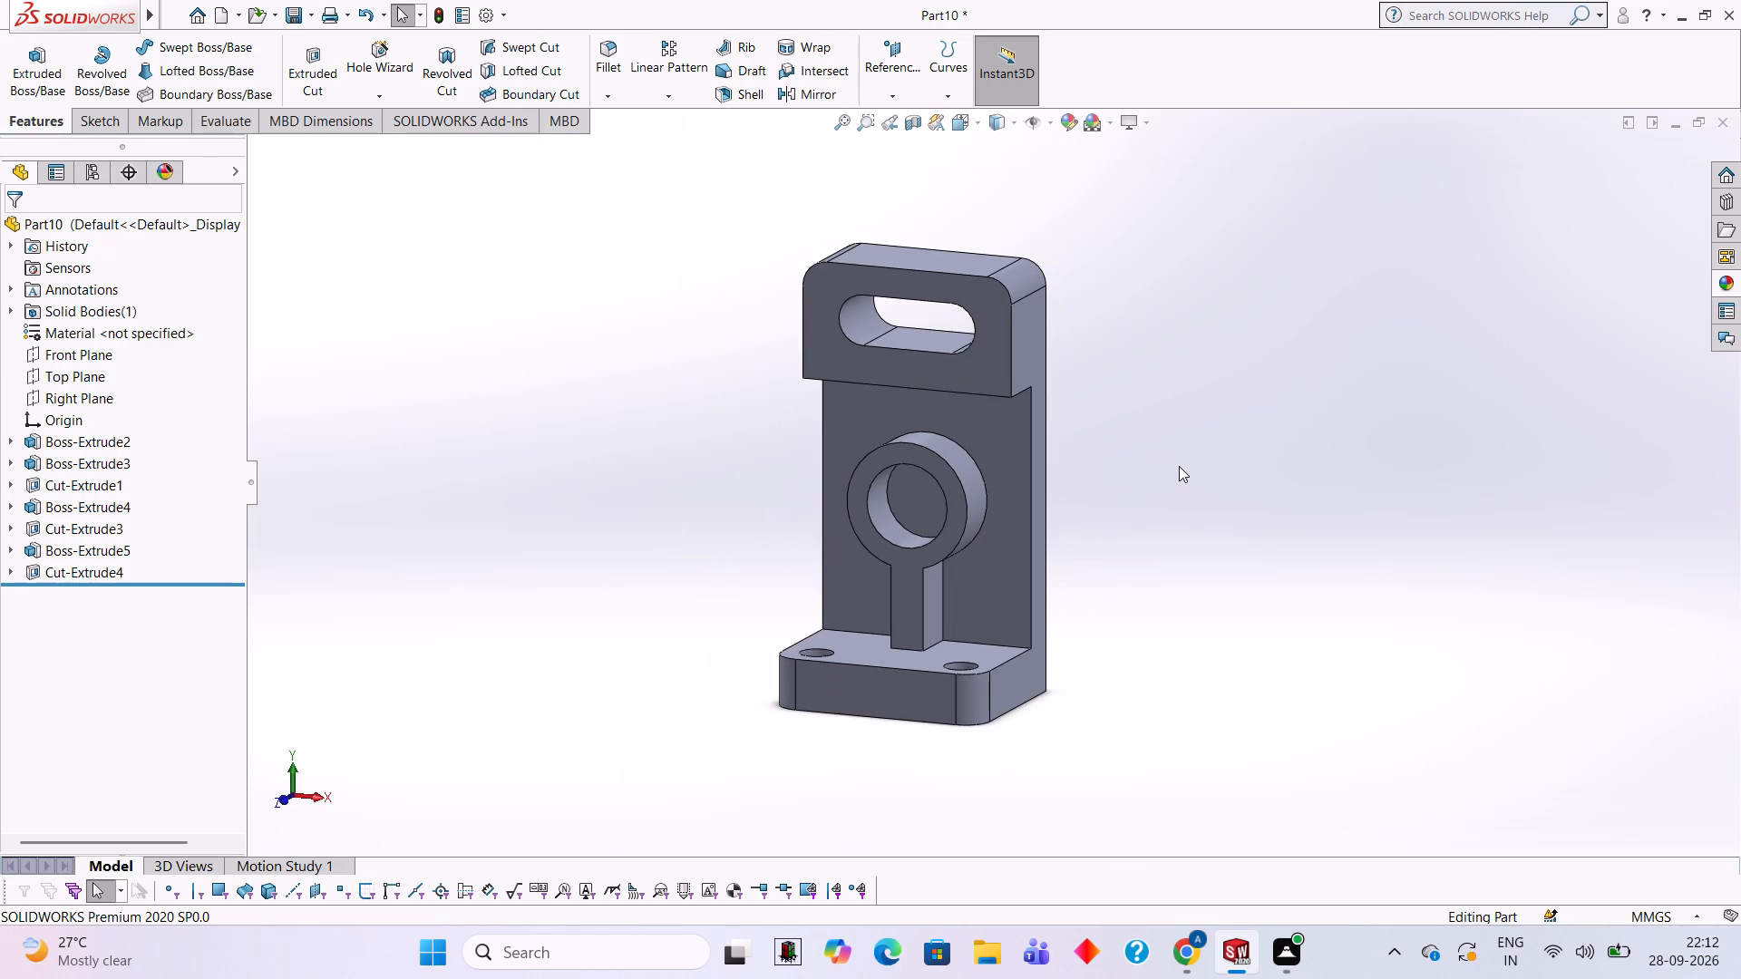
pyautogui.scroll(-1, 1179, 466)
pyautogui.scroll(1, 1178, 464)
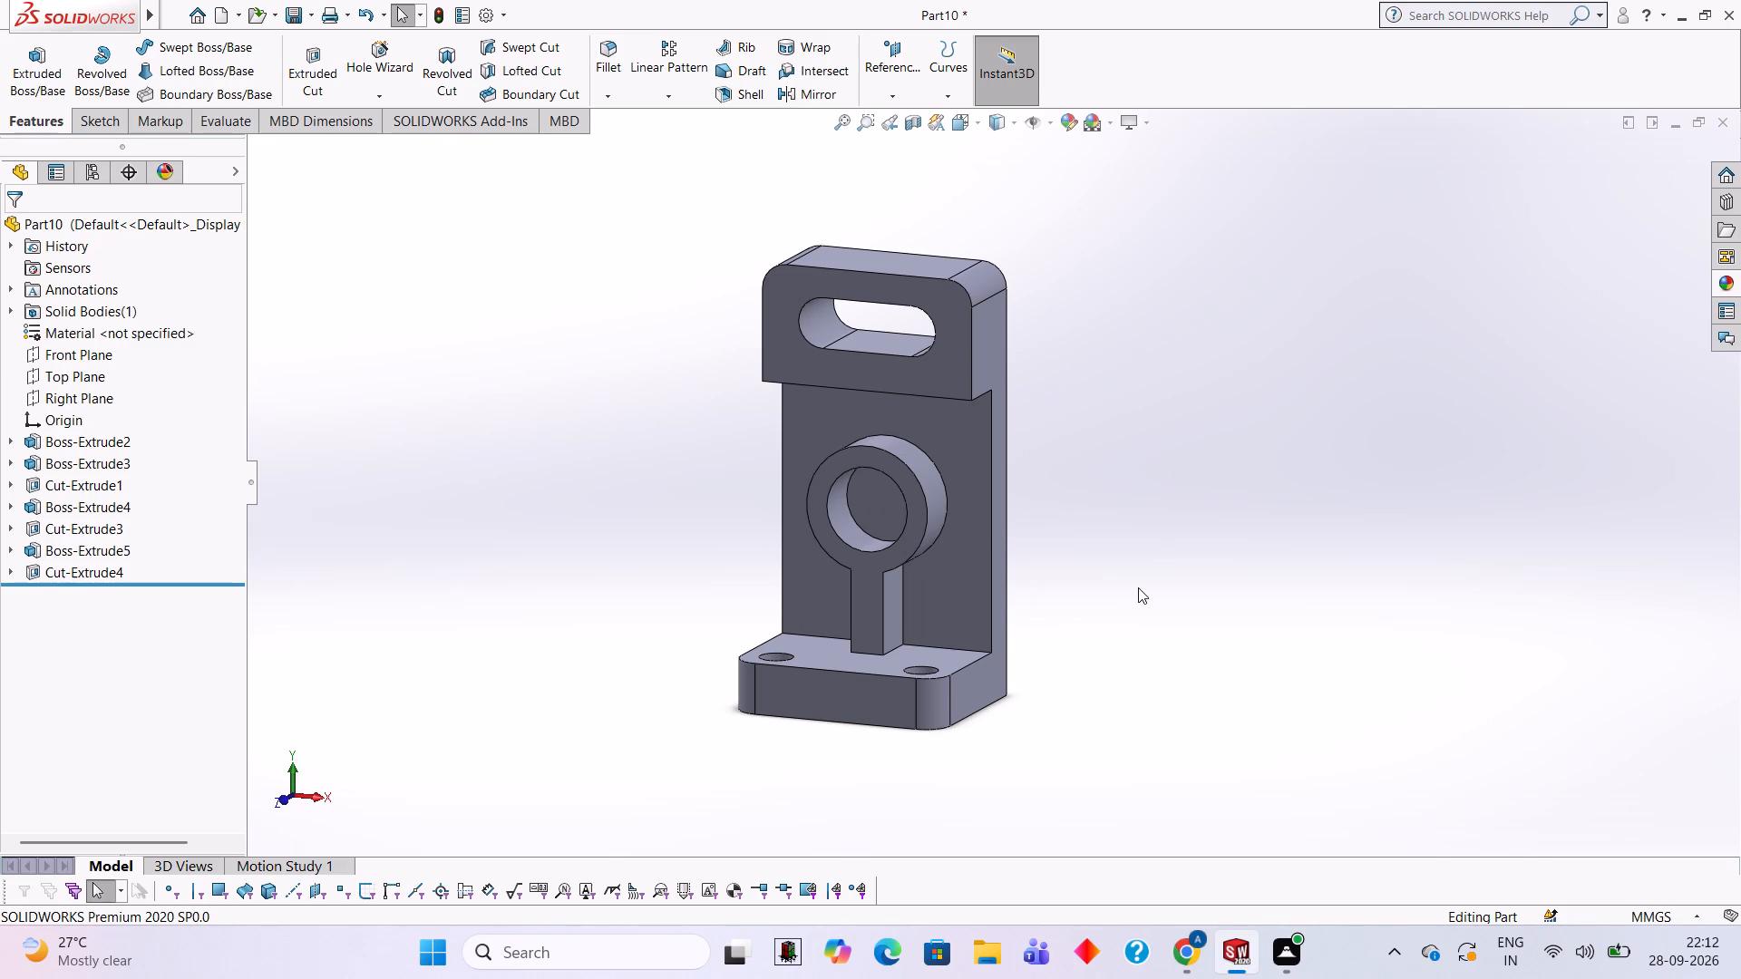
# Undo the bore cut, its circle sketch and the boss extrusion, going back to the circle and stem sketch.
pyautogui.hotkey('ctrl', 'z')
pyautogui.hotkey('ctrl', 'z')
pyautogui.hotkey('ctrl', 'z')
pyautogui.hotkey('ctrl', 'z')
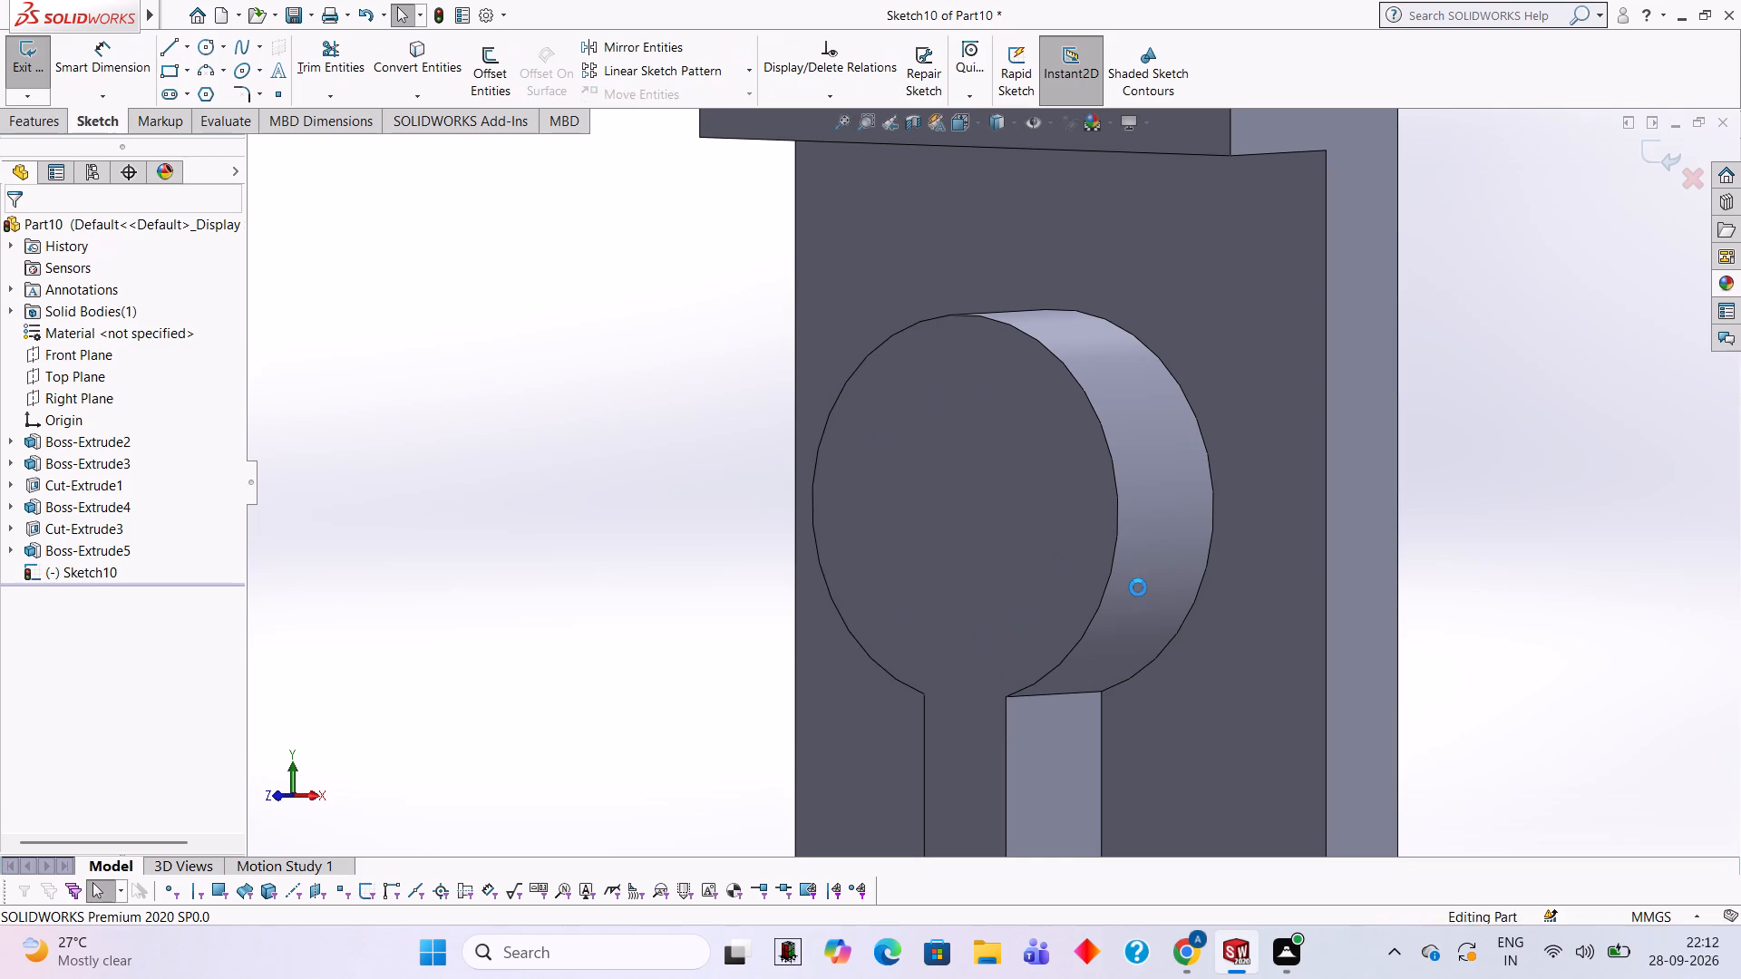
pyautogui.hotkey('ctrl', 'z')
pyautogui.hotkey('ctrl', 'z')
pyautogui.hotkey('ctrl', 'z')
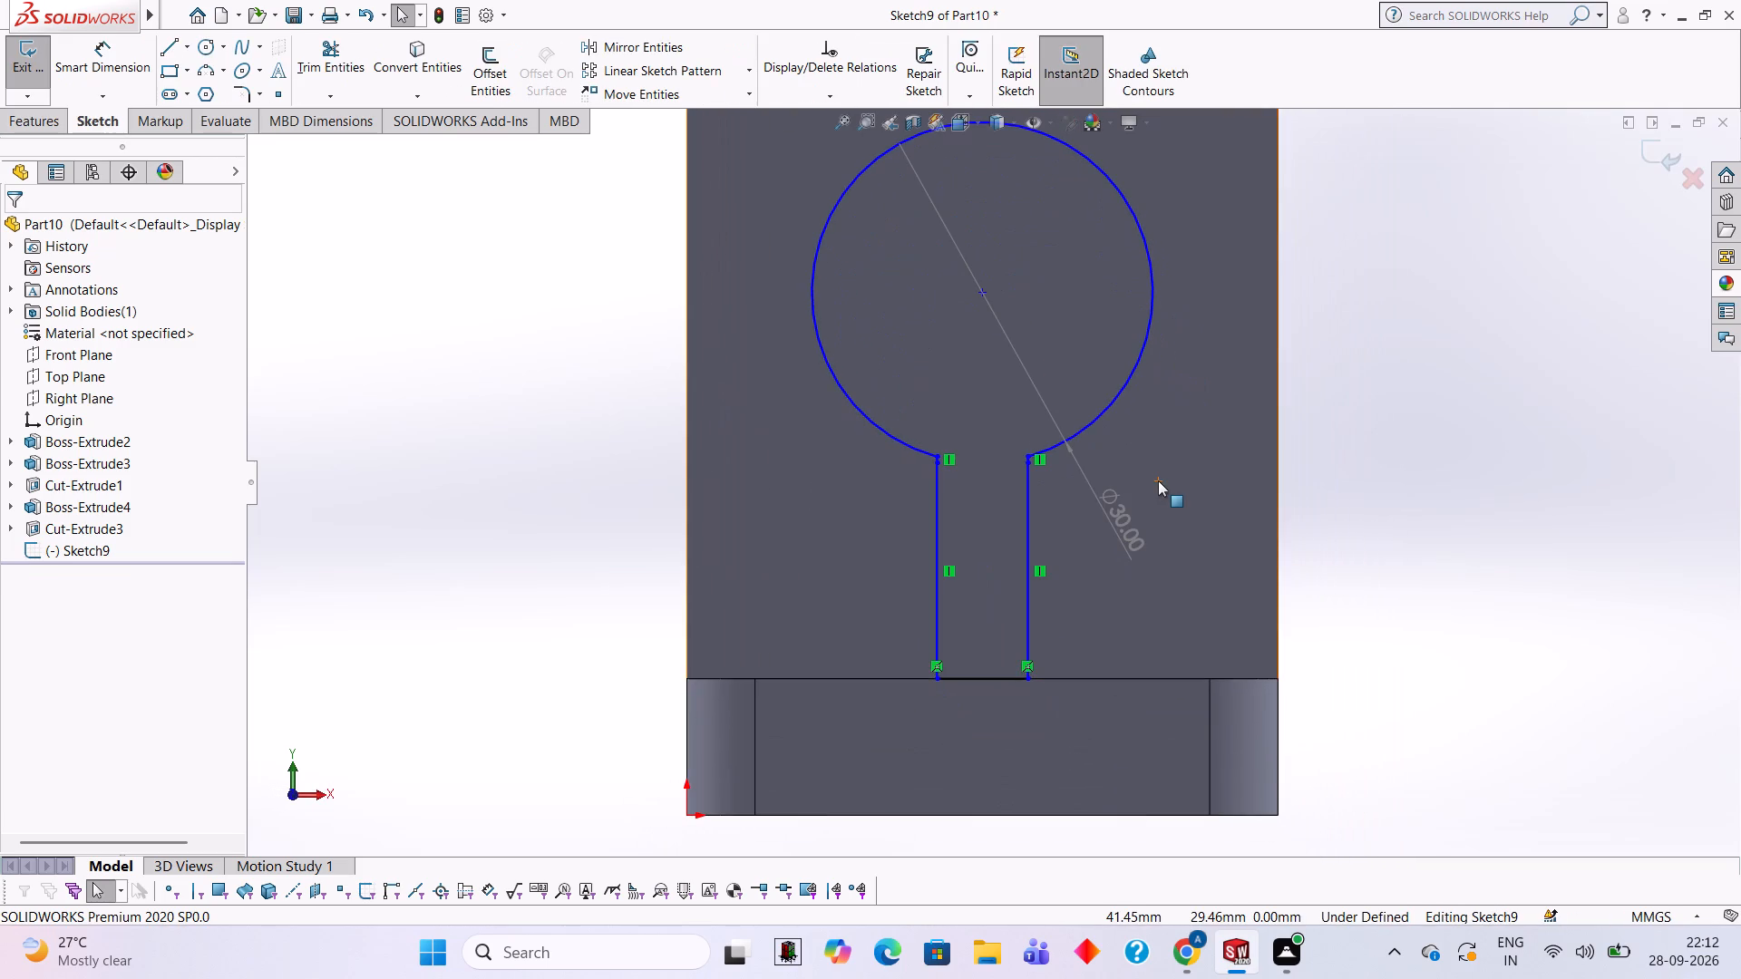
# Undo the trims, the extension lines into the circle and the stem rectangle's right side line.
pyautogui.hotkey('ctrl', 'z')
pyautogui.hotkey('ctrl', 'z')
pyautogui.hotkey('ctrl', 'z')
pyautogui.hotkey('ctrl', 'z')
pyautogui.hotkey('ctrl', 'z')
pyautogui.hotkey('ctrl', 'z')
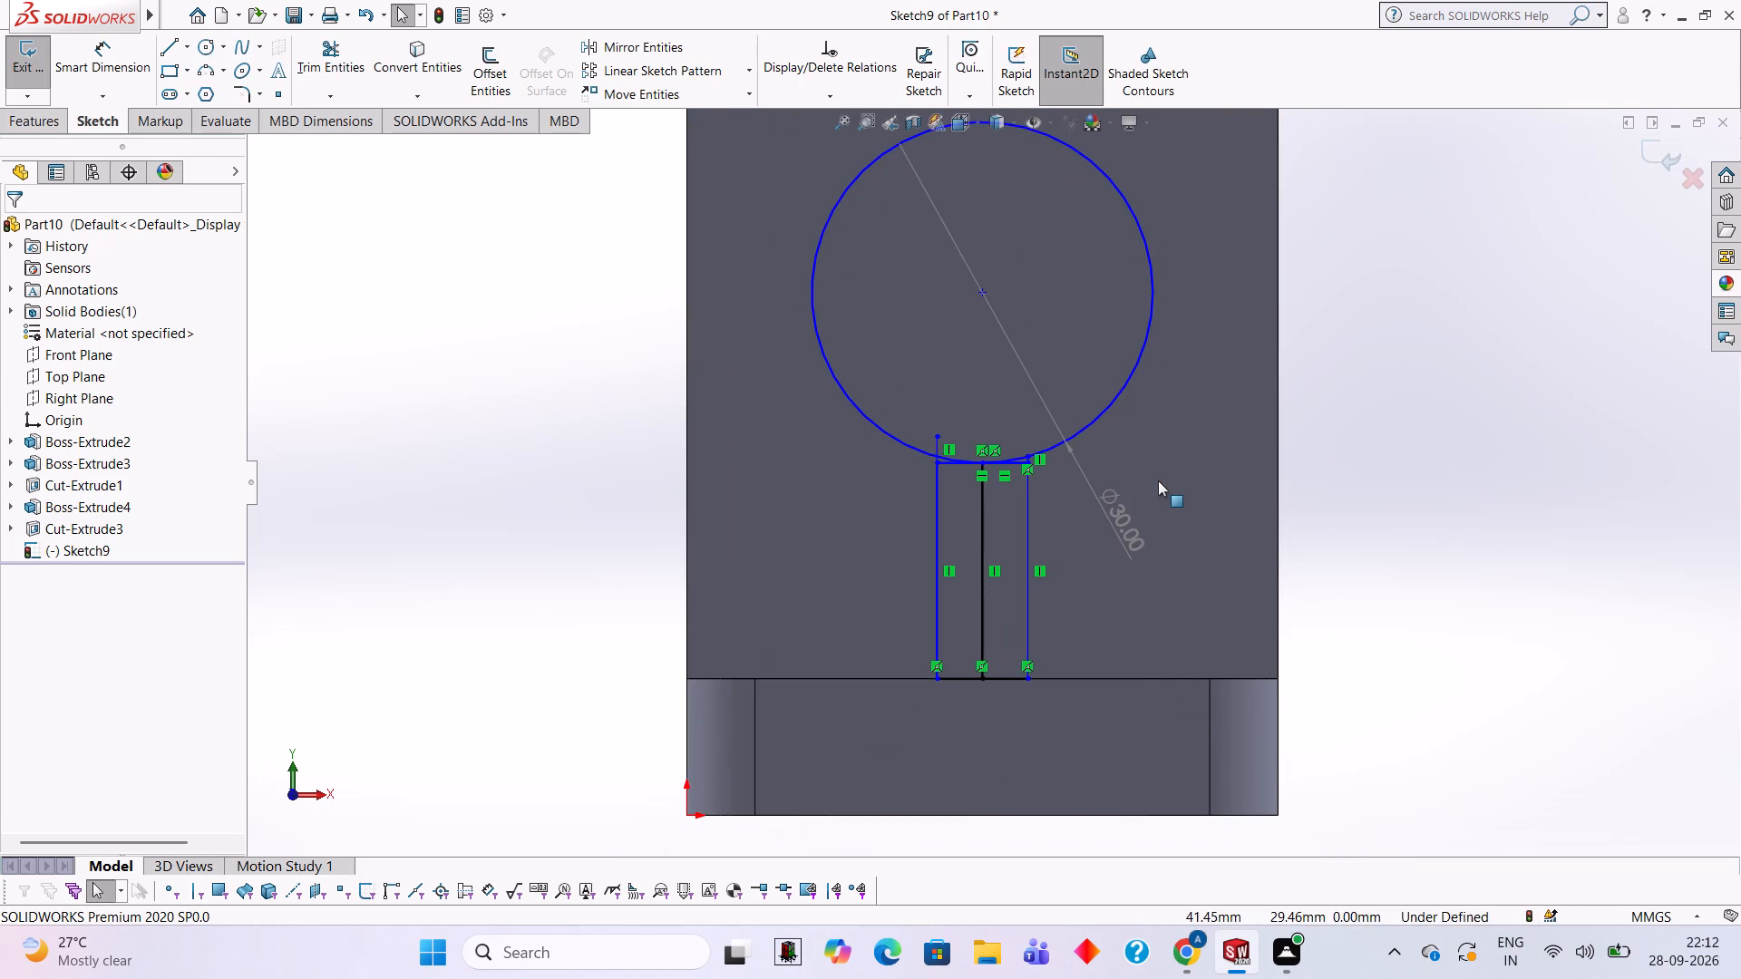
pyautogui.hotkey('ctrl', 'z')
pyautogui.hotkey('ctrl', 'z')
pyautogui.hotkey('ctrl', 'z')
pyautogui.hotkey('ctrl', 'z')
pyautogui.hotkey('ctrl', 'z')
pyautogui.hotkey('ctrl', 'z')
pyautogui.hotkey('ctrl', 'z')
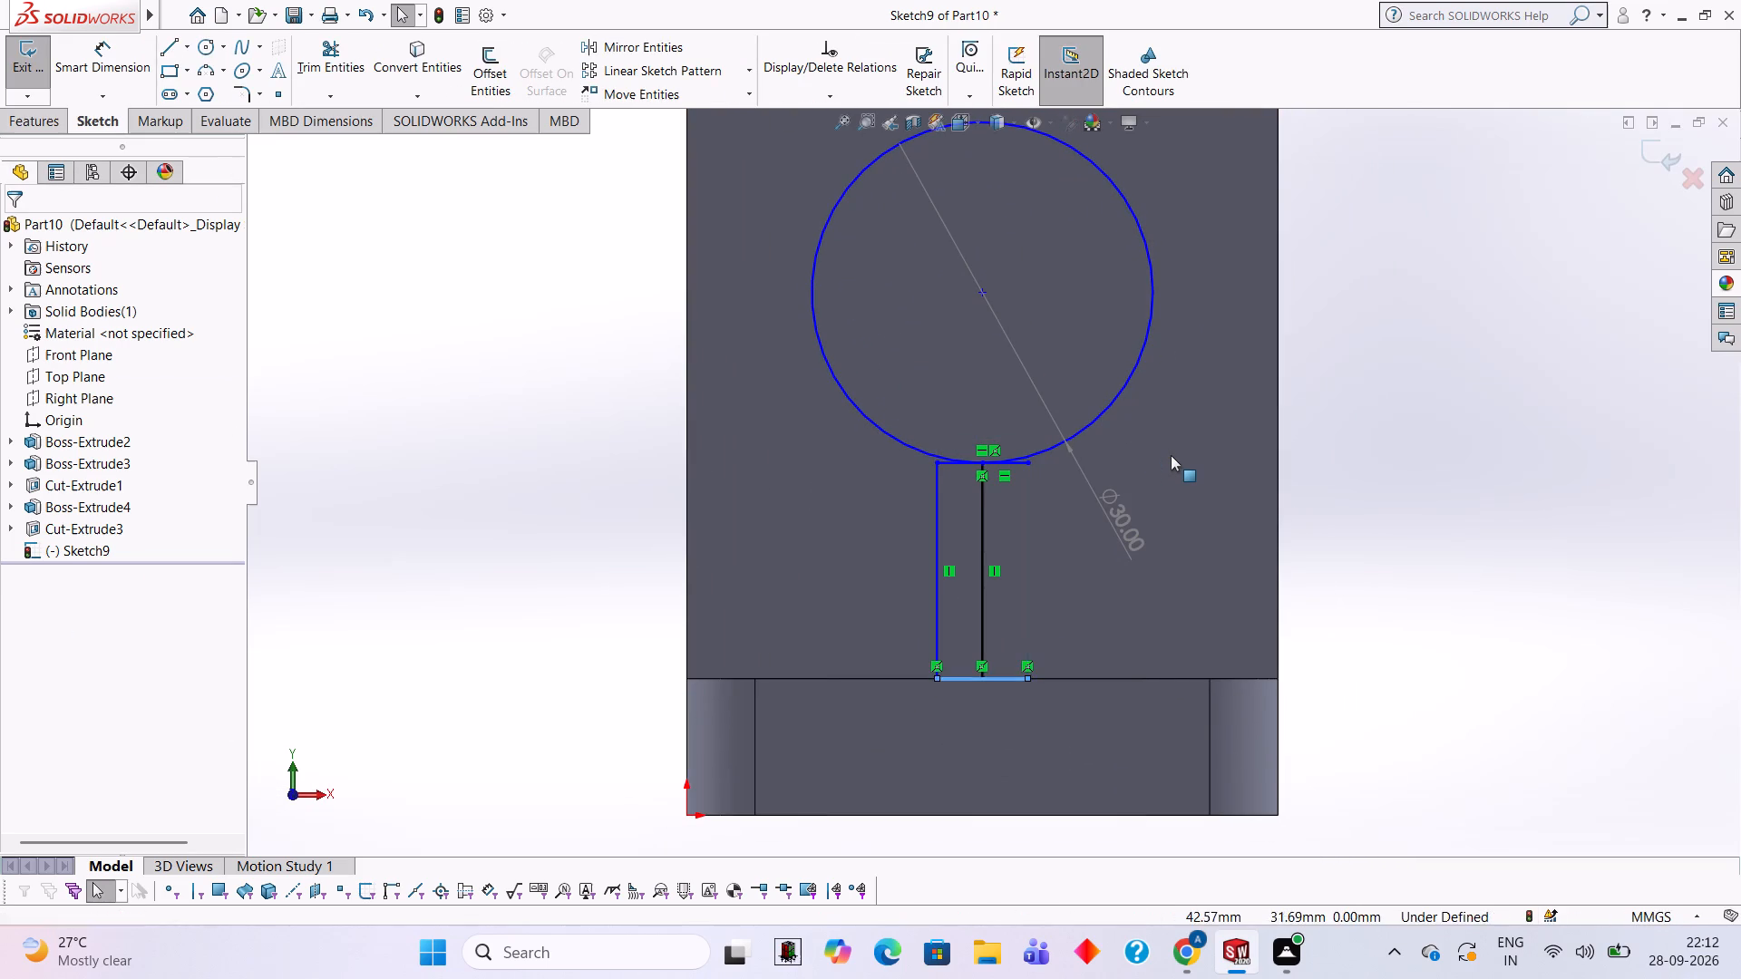
# Undo the remaining circle, stem and centre line geometry and leave the emptied sketch.
pyautogui.hotkey('ctrl', 'z')
pyautogui.hotkey('ctrl', 'z')
pyautogui.hotkey('ctrl', 'z')
pyautogui.hotkey('ctrl', 'z')
pyautogui.hotkey('ctrl', 'z')
pyautogui.hotkey('ctrl', 'z')
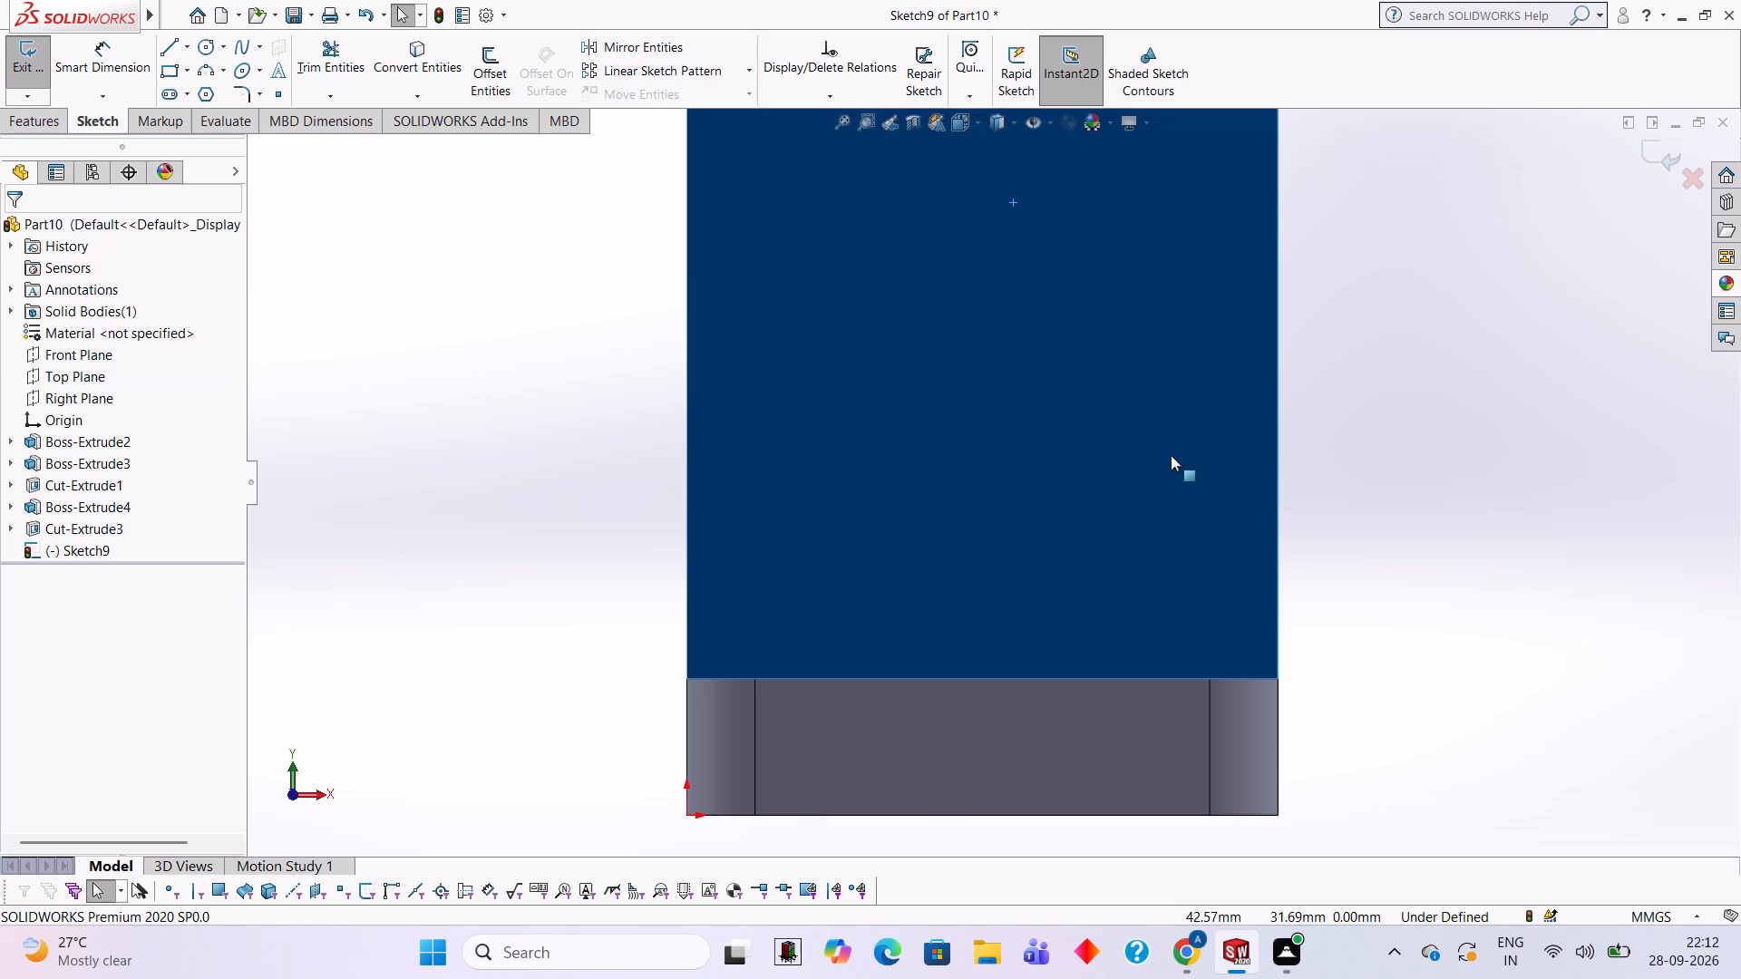
pyautogui.click(1658, 146)
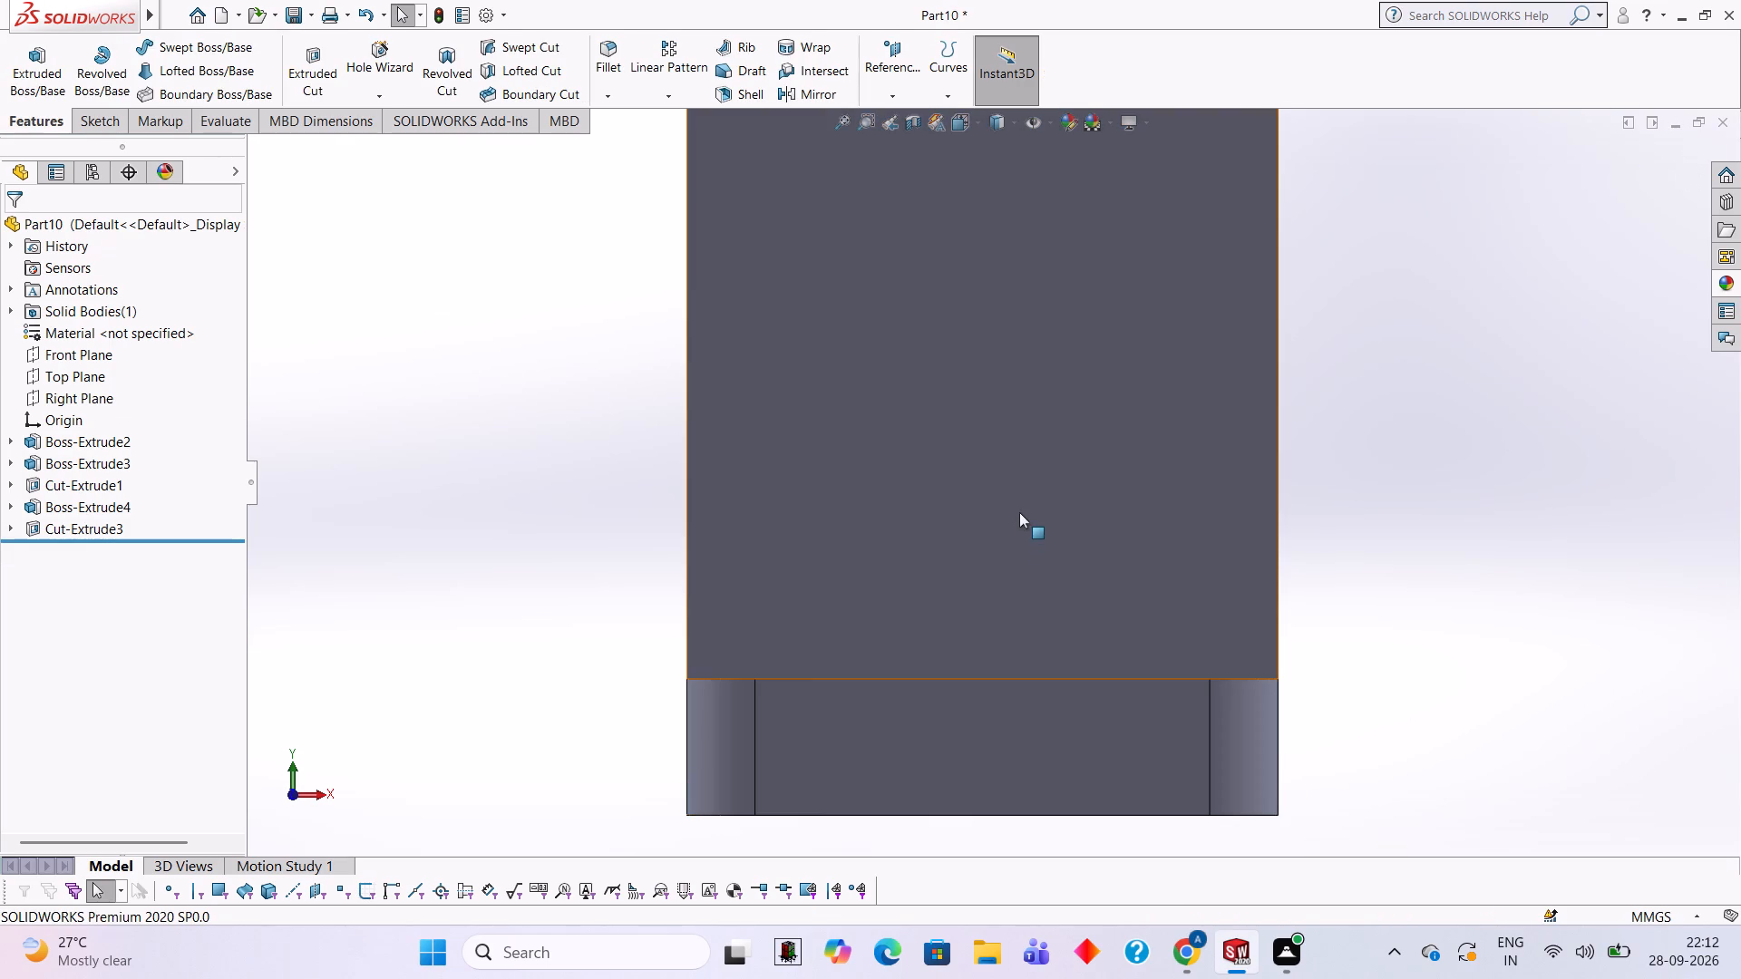
# Start a sketch on the plate's front face and draw a 34 mm vertical line up from the bottom edge's midpoint.
pyautogui.click(1017, 505)
pyautogui.click(1093, 448)
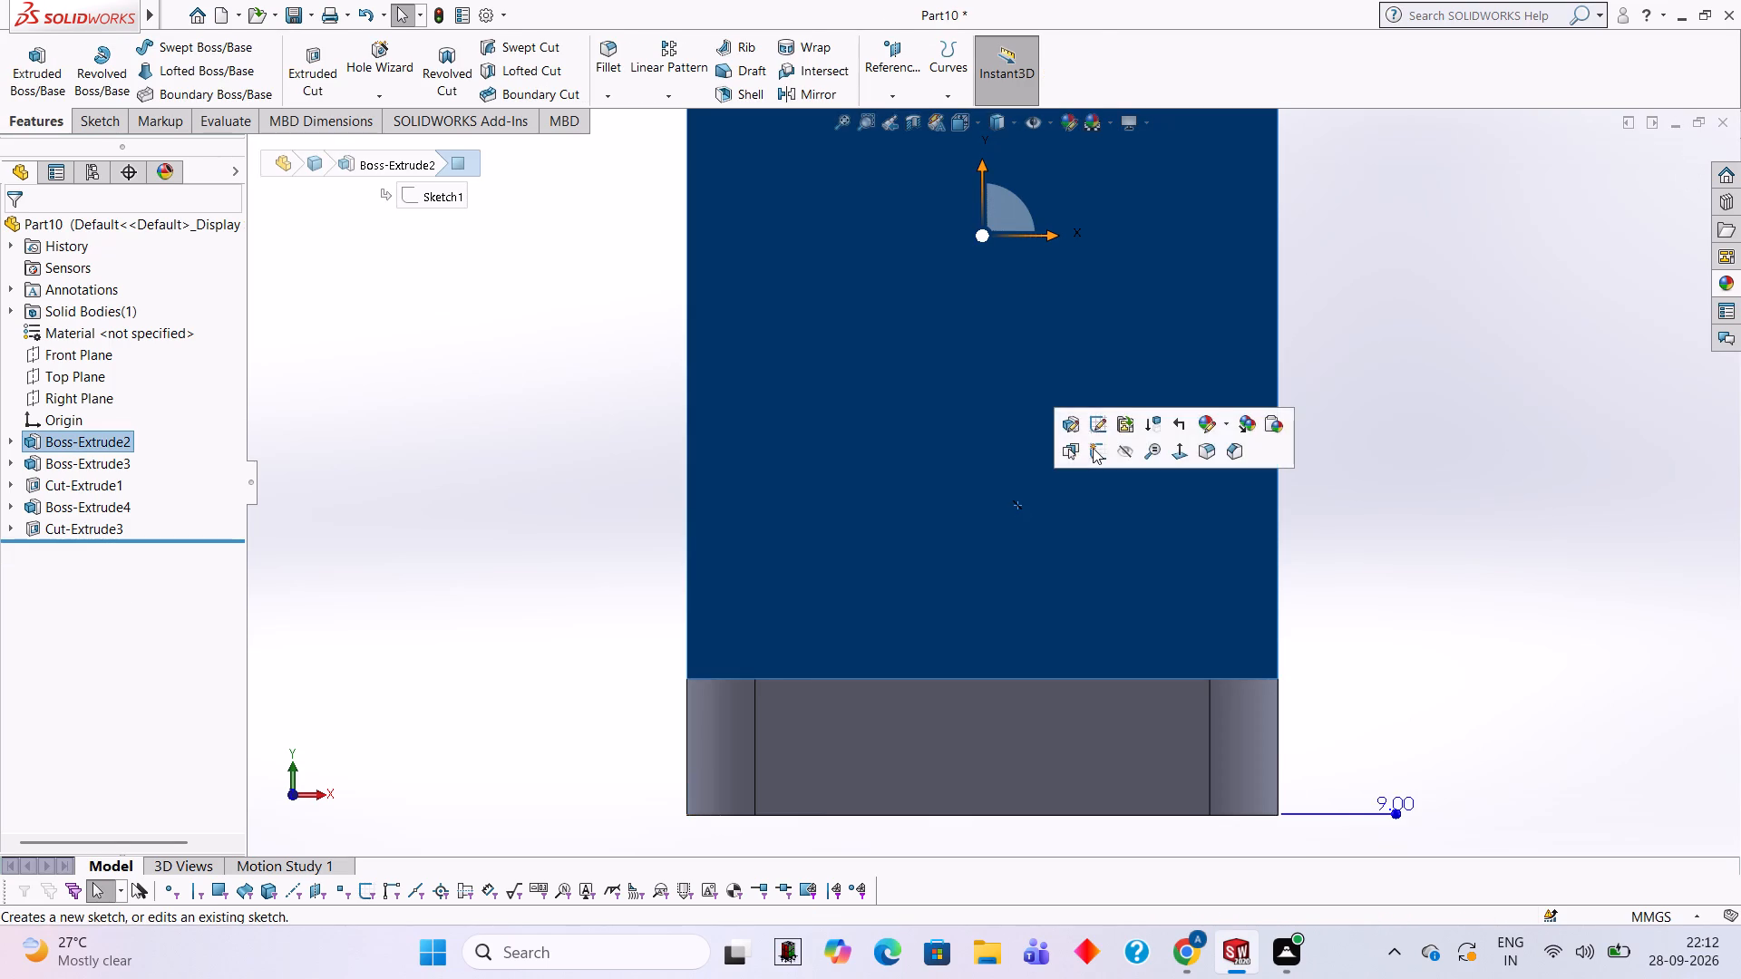
pyautogui.hotkey('ctrl', '8')
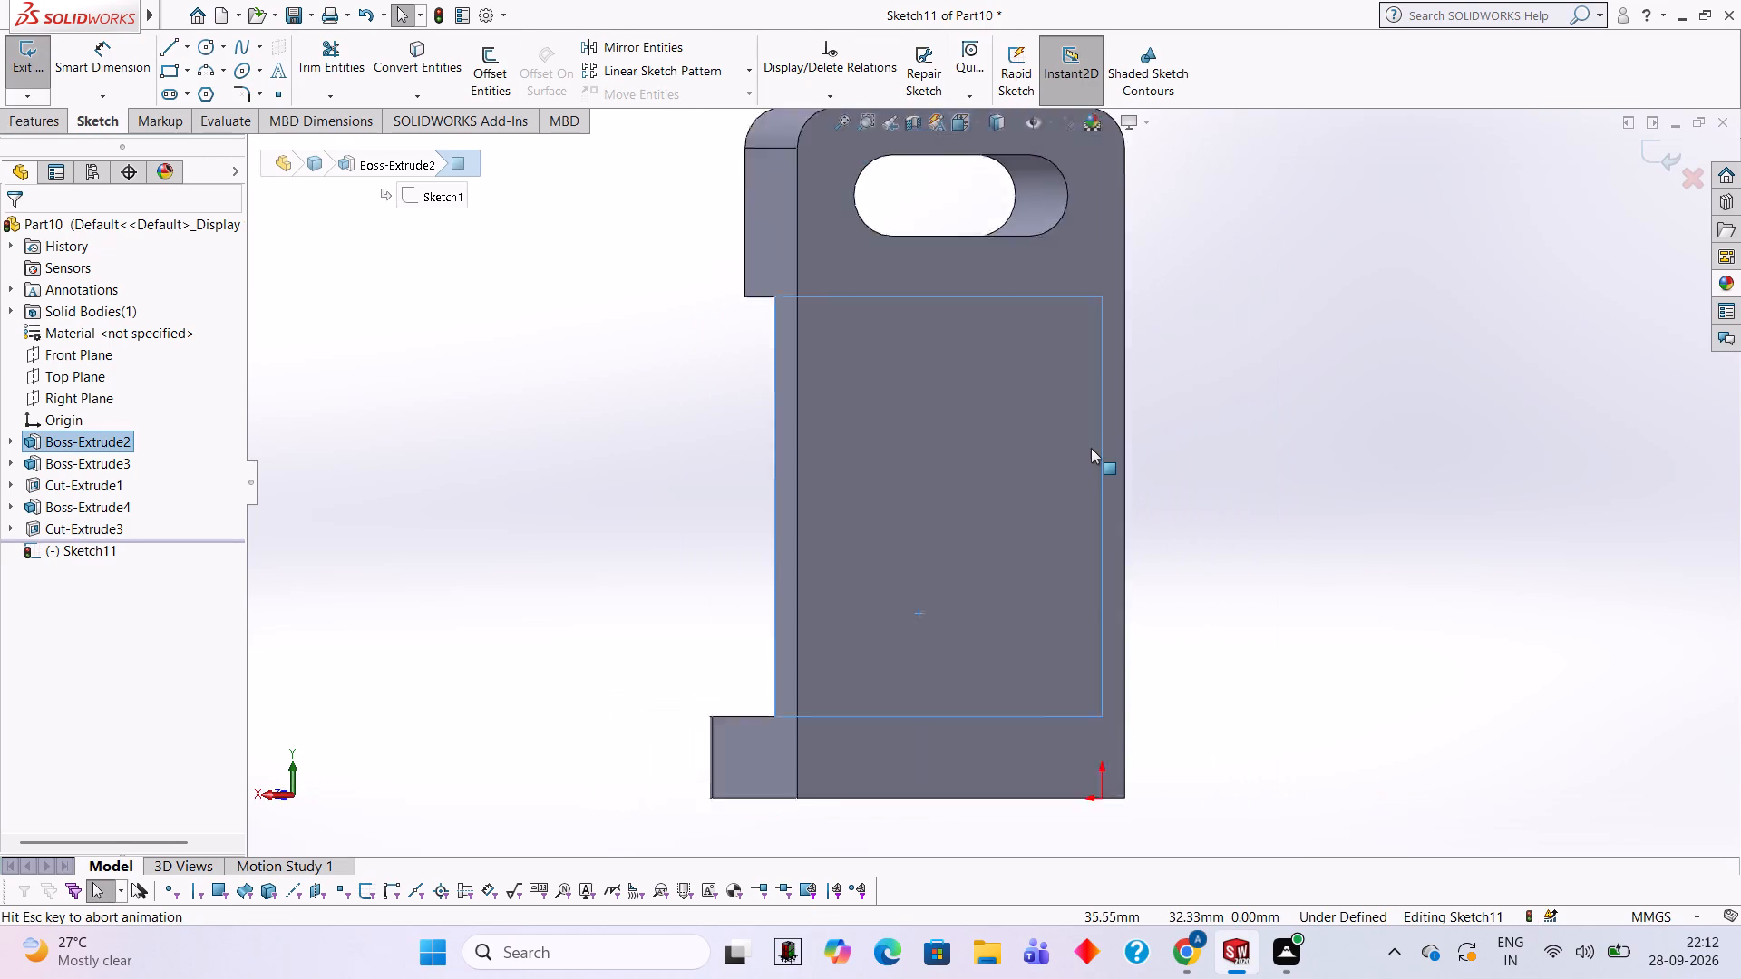
pyautogui.hotkey('ctrl', '8')
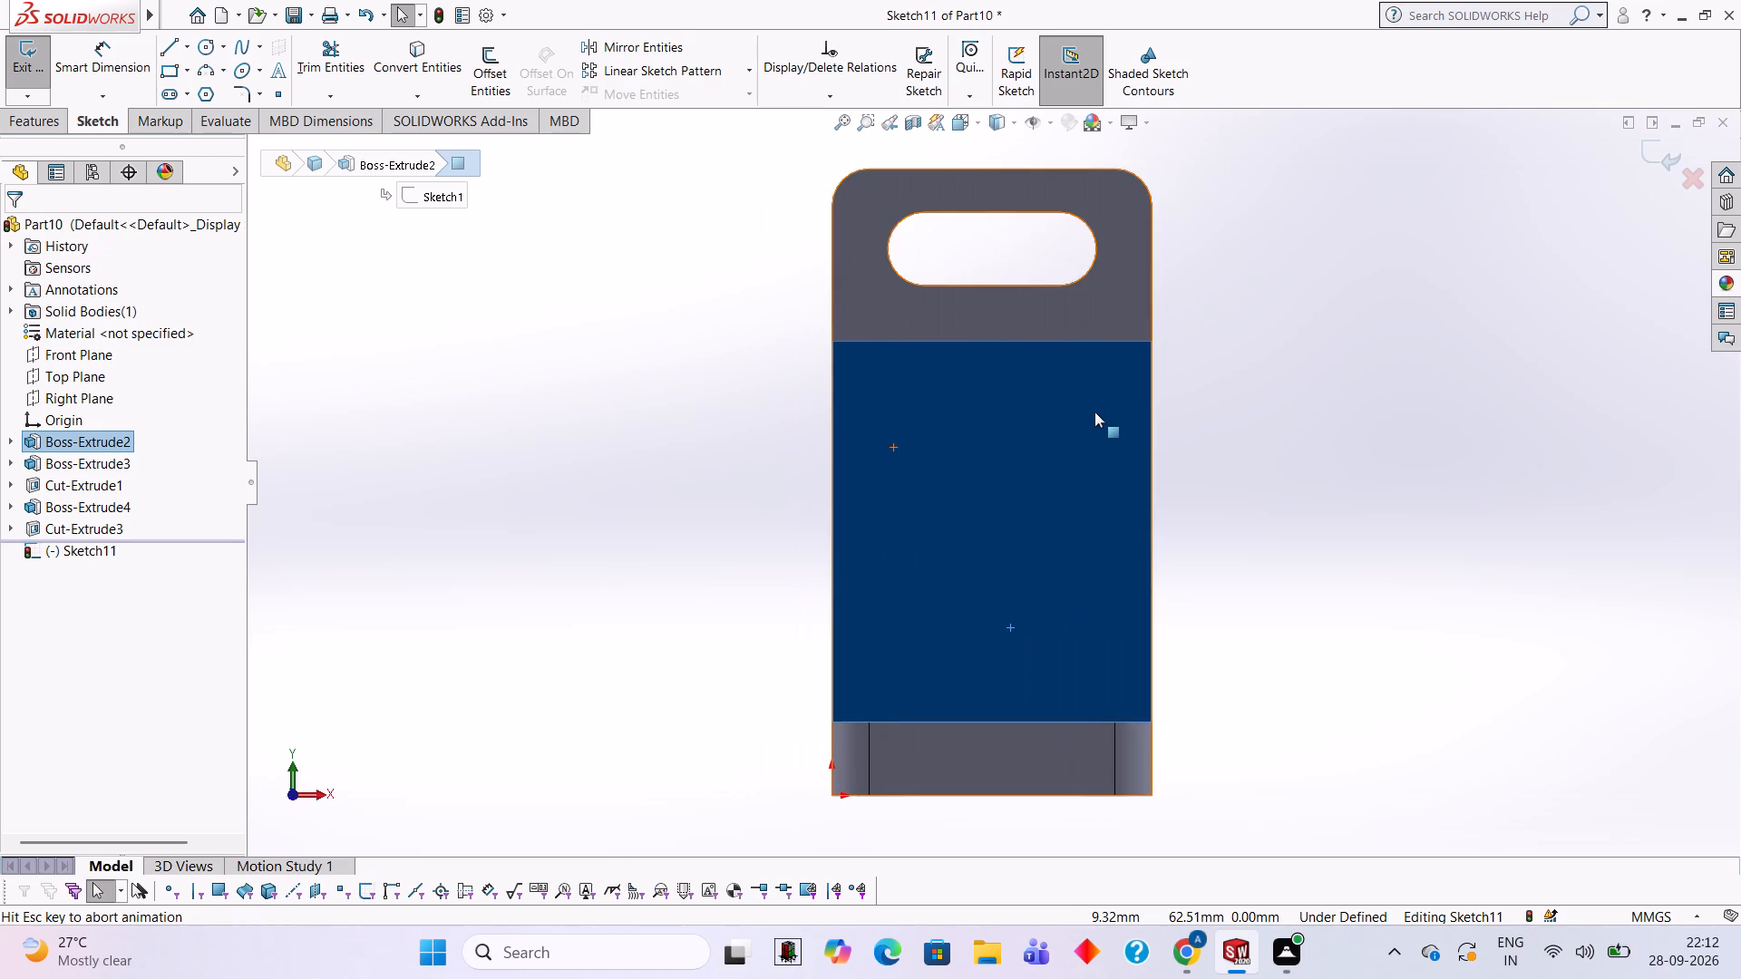
pyautogui.scroll(-2, 958, 673)
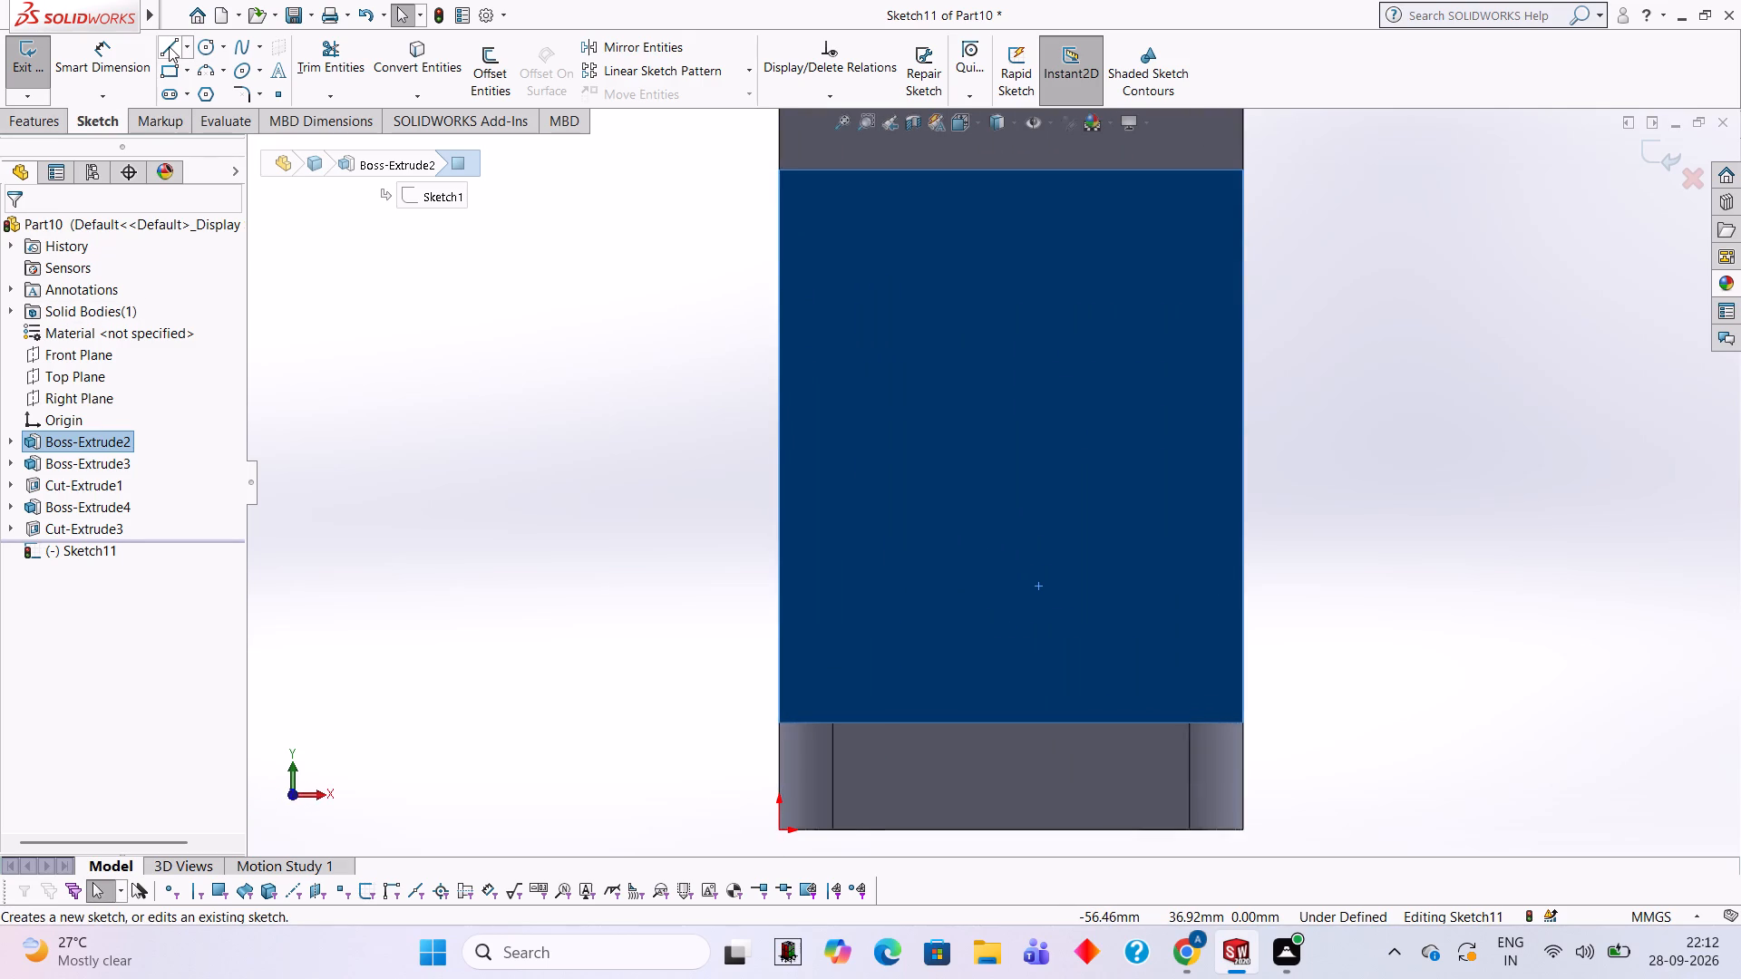
pyautogui.click(169, 46)
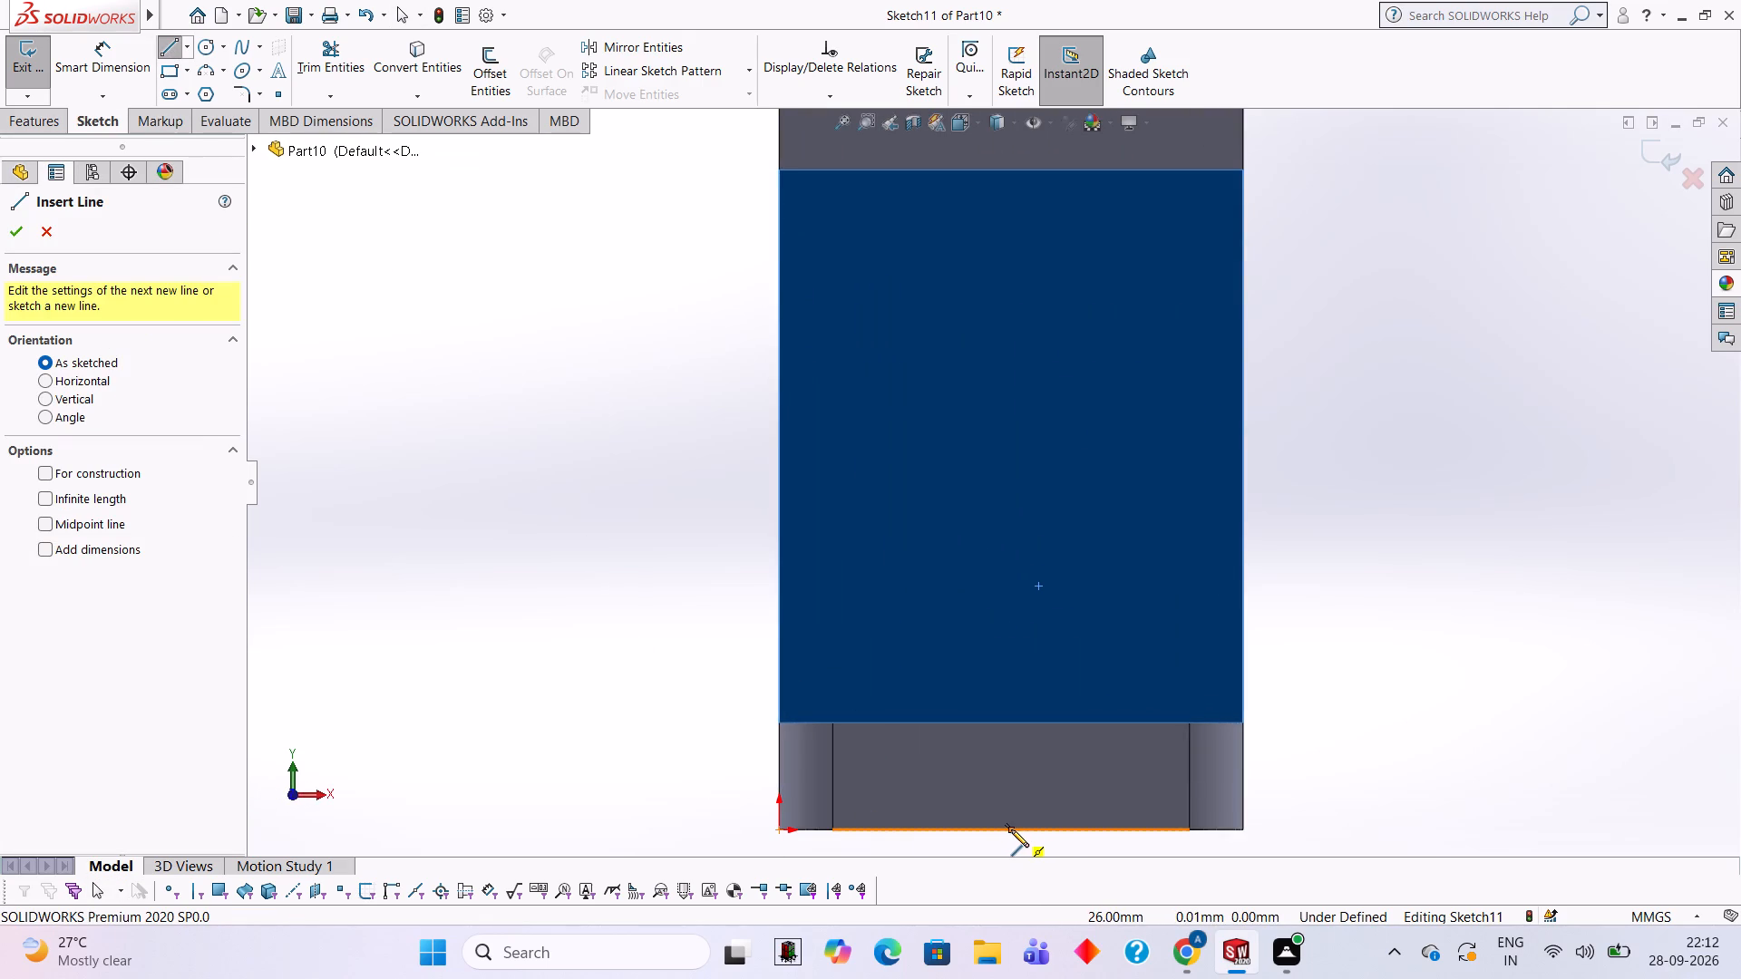
pyautogui.click(1011, 829)
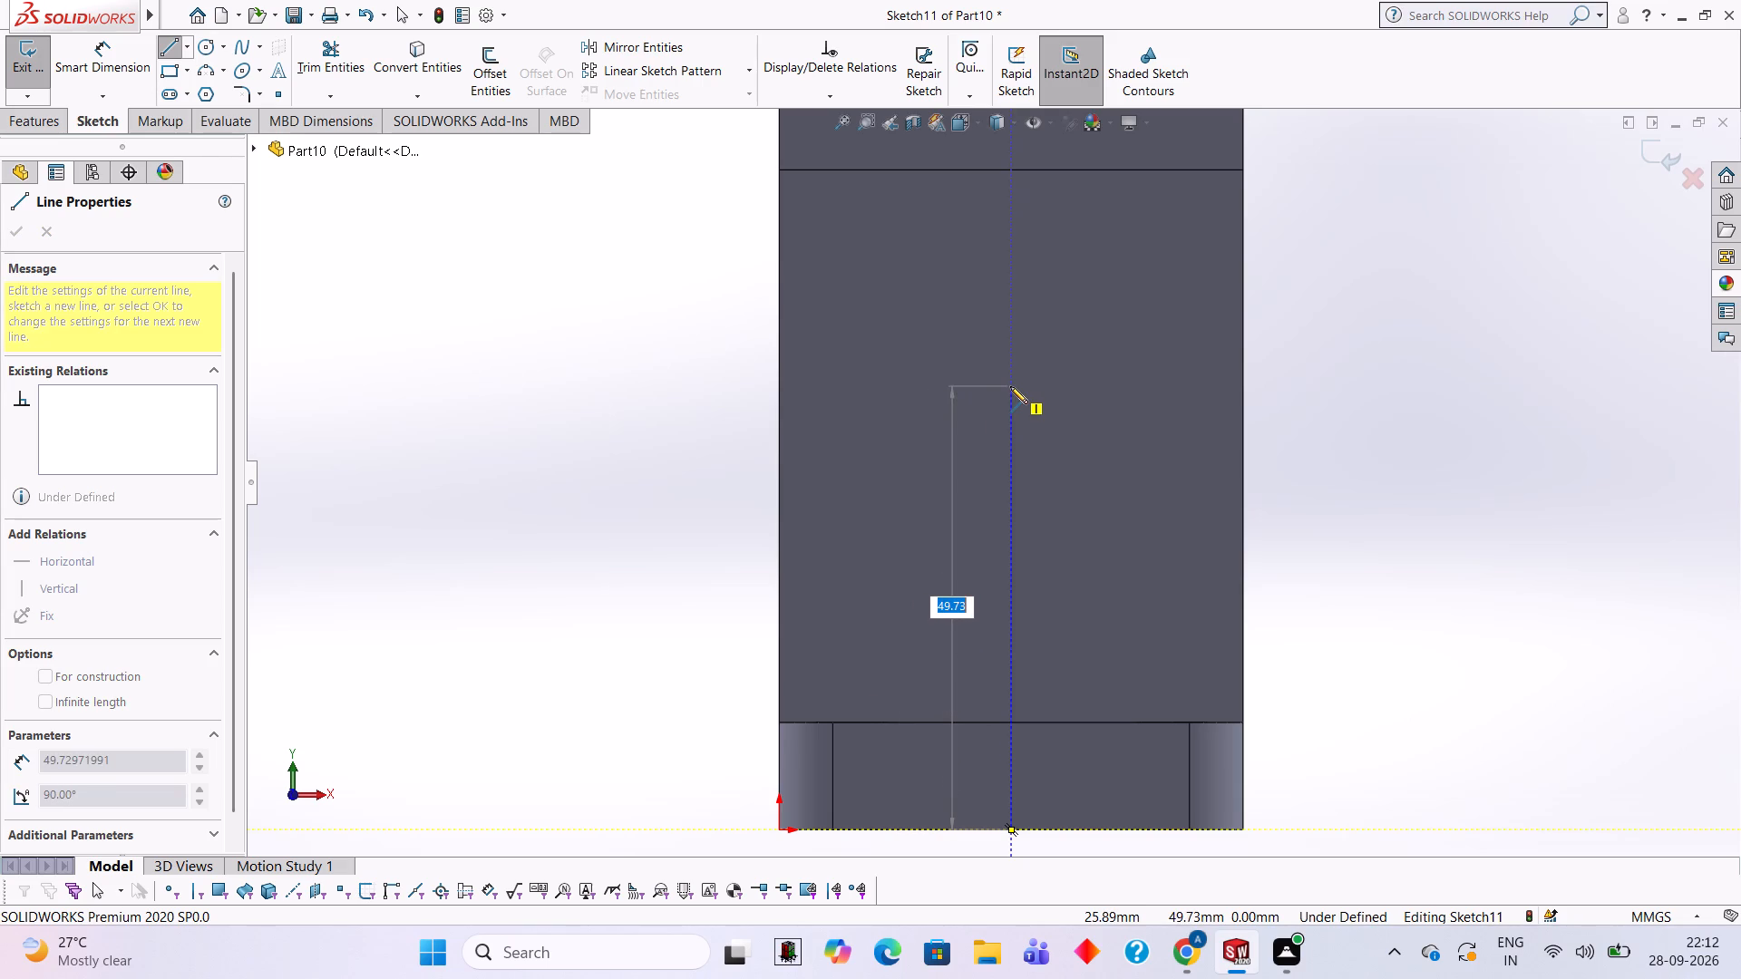
pyautogui.write('34')
pyautogui.press('Return')
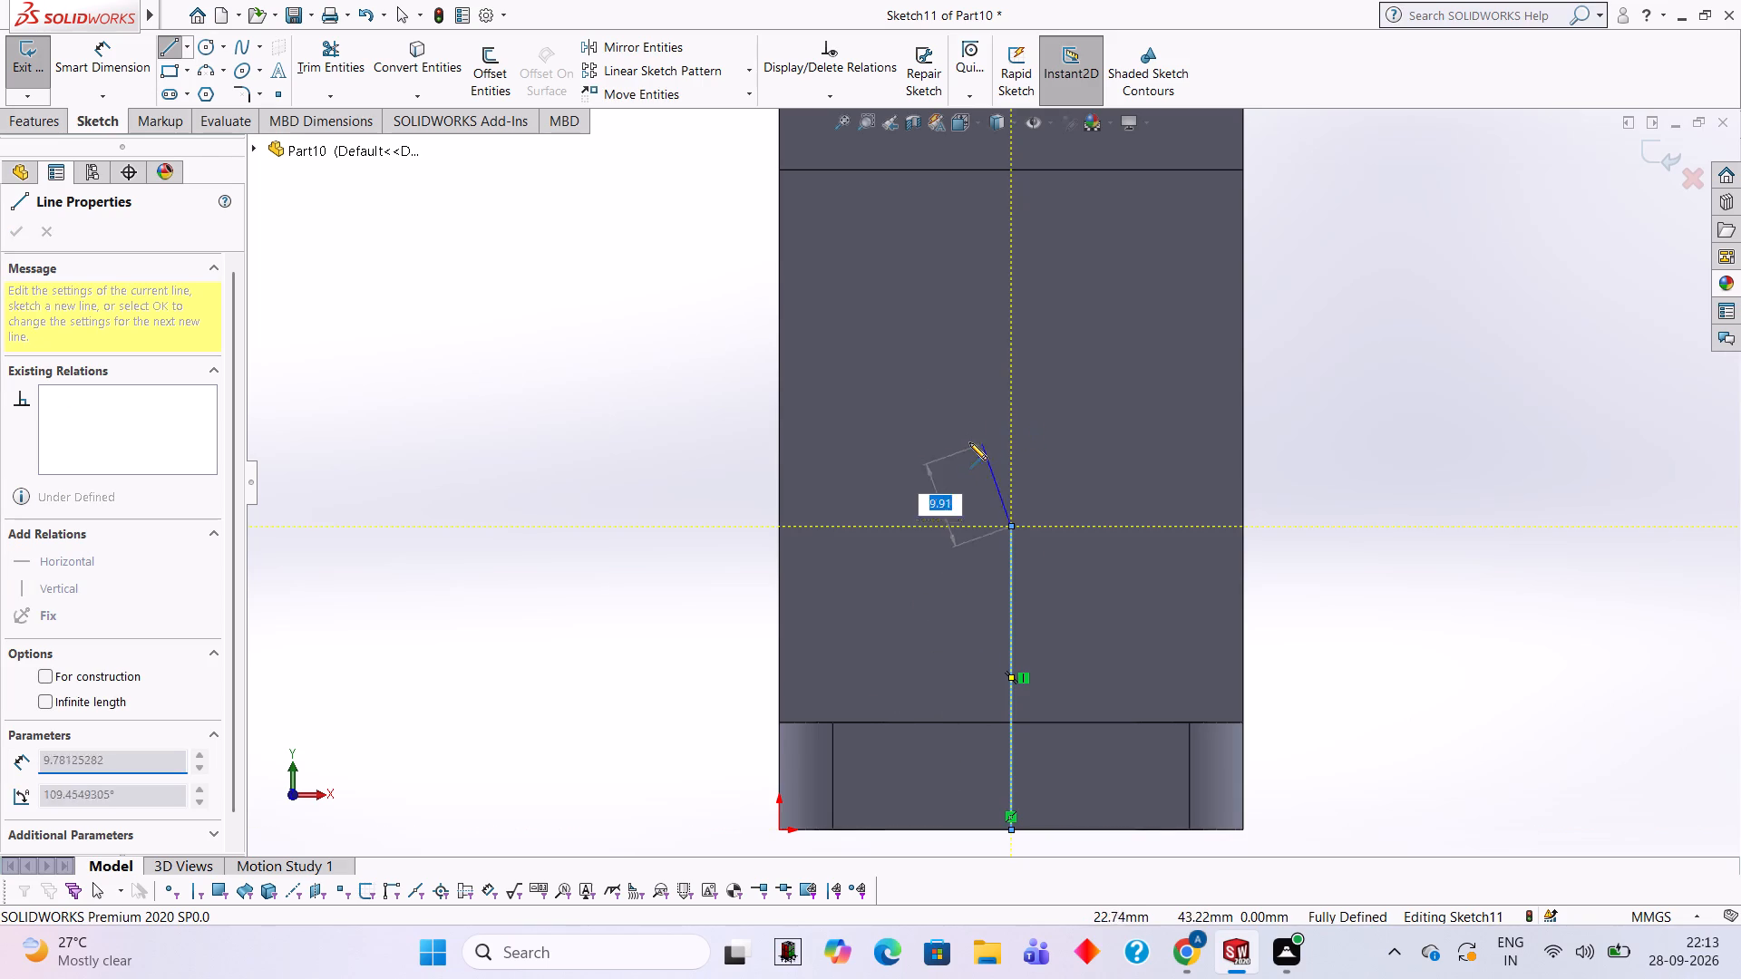
pyautogui.press('Escape')
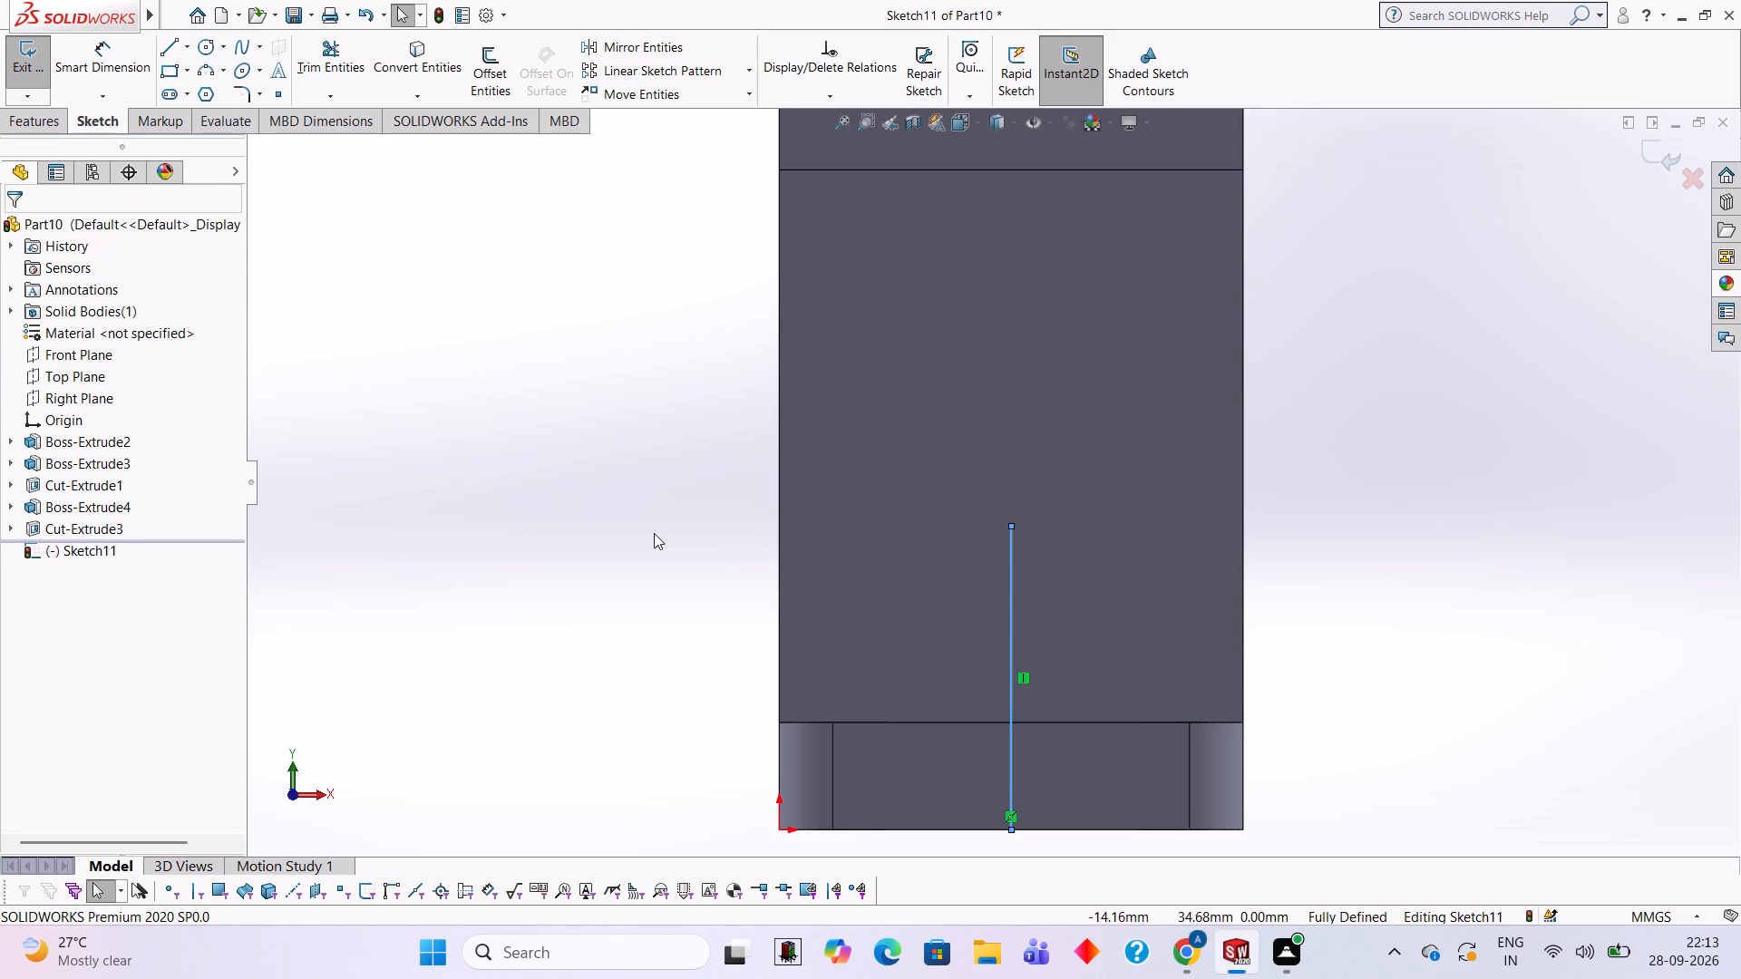
# Sketch a 30 mm diameter circle centred on the vertical line's upper end.
pyautogui.click(195, 49)
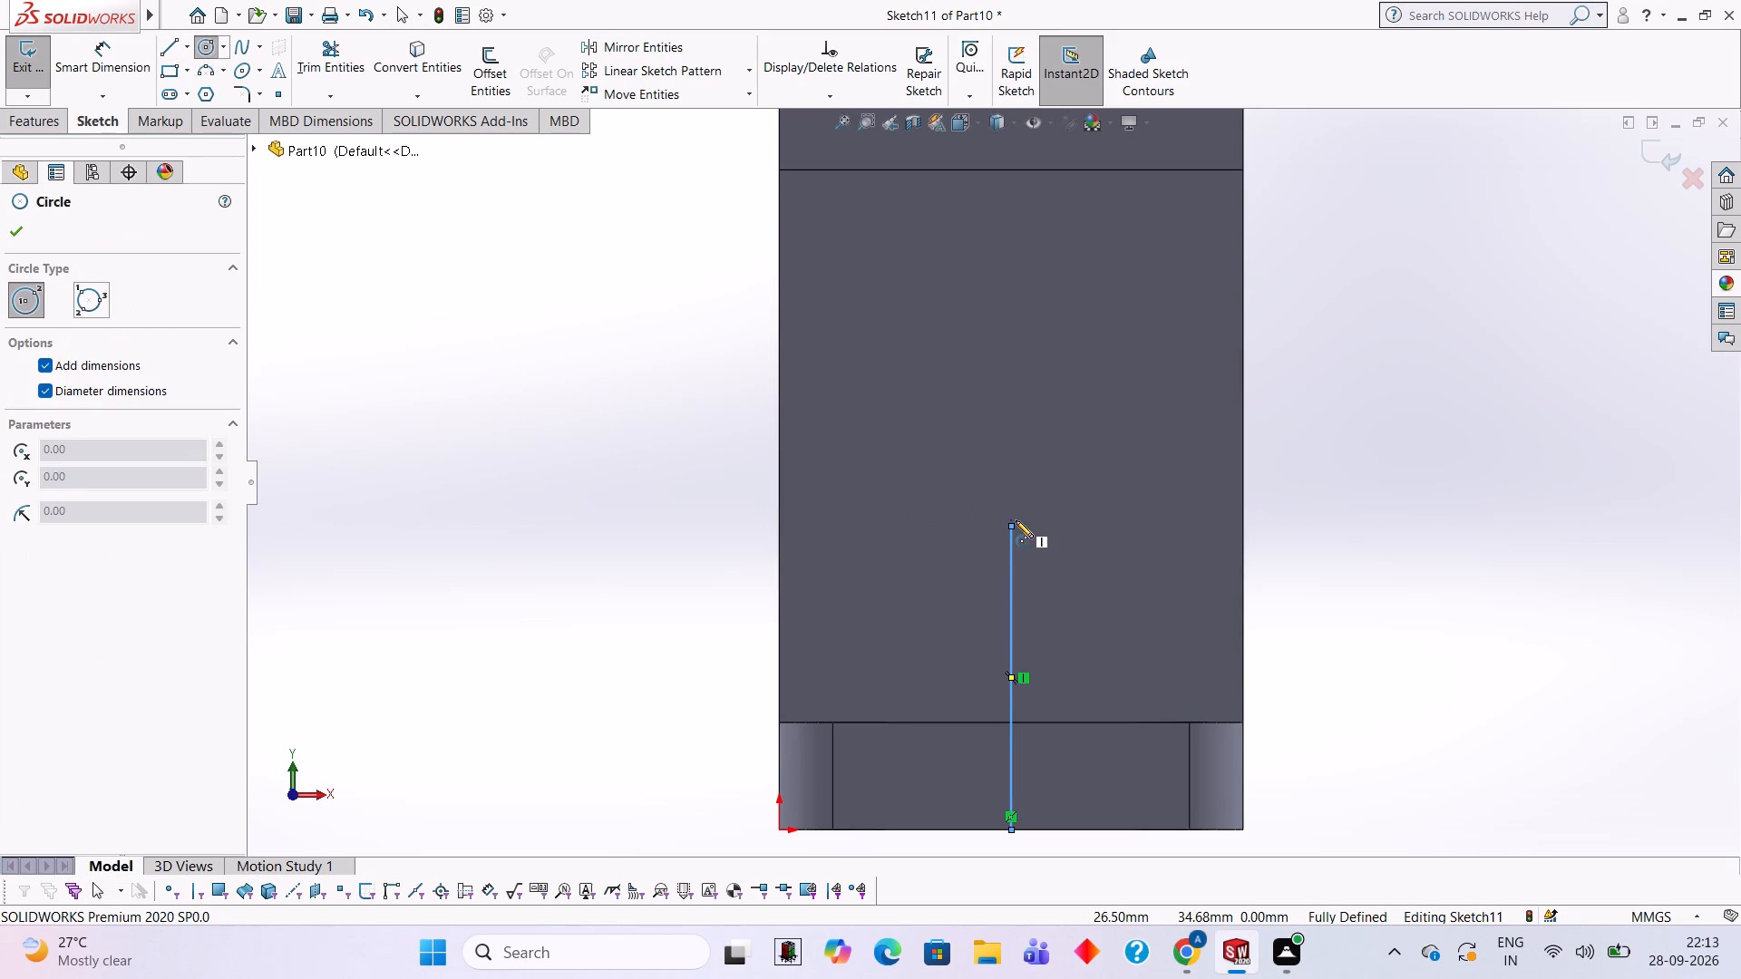
pyautogui.click(1012, 527)
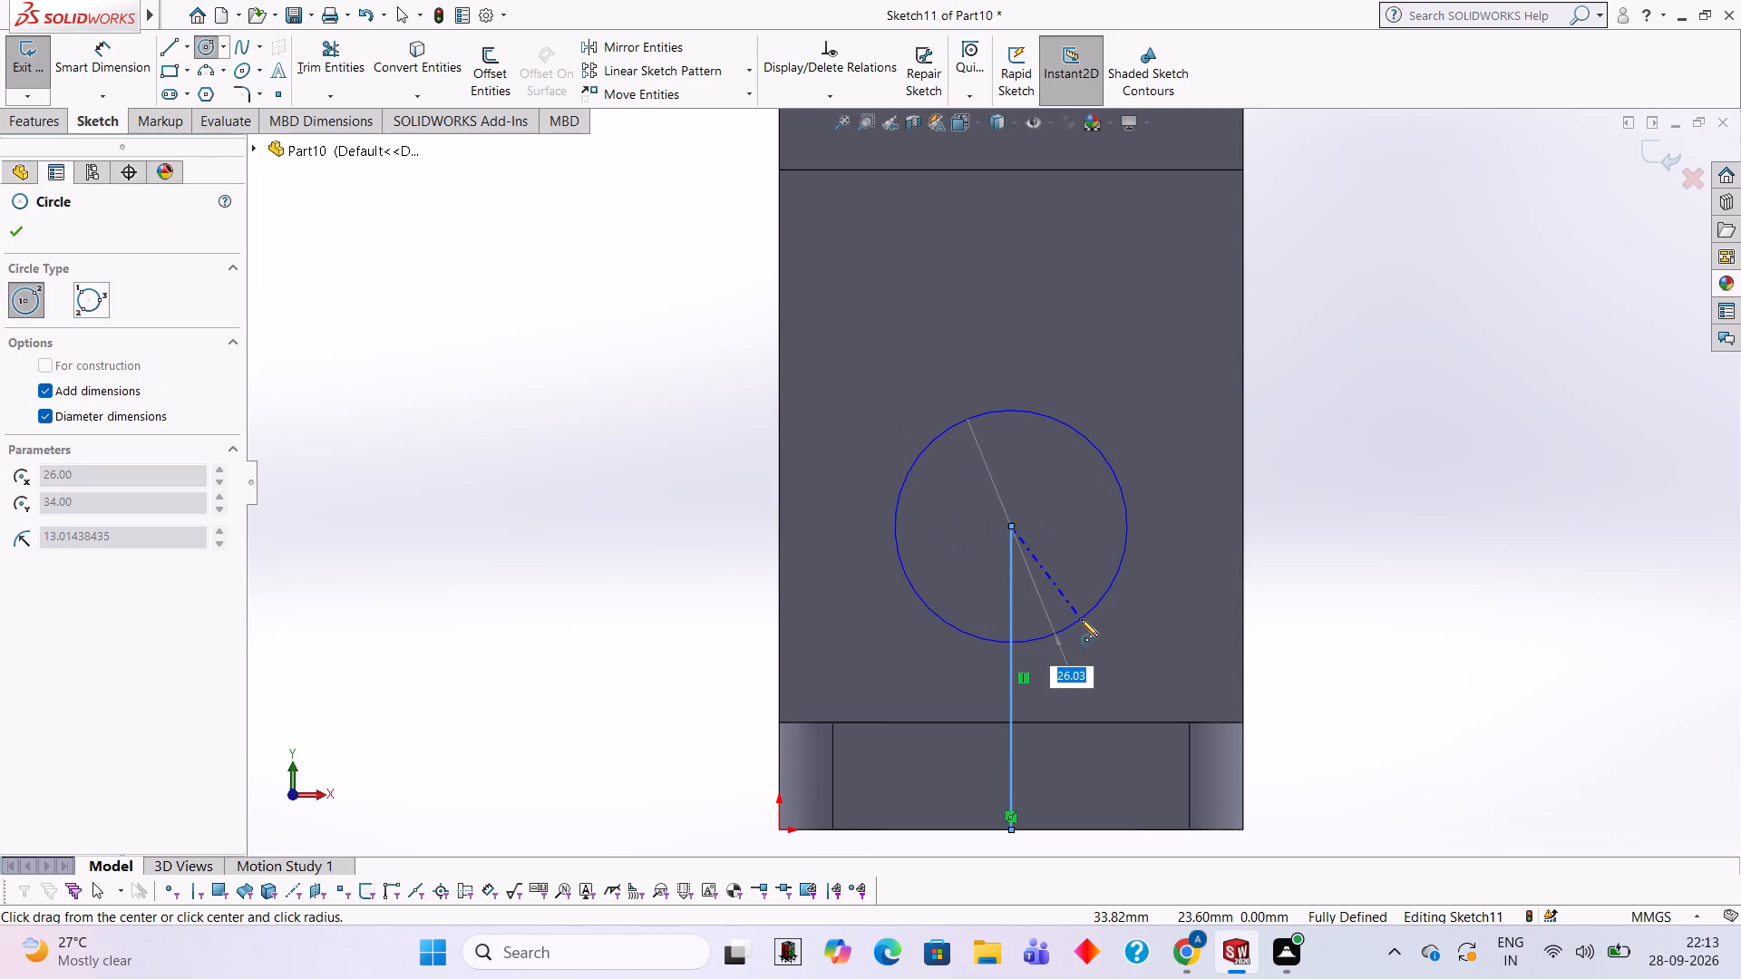
pyautogui.write('30')
pyautogui.press('Return')
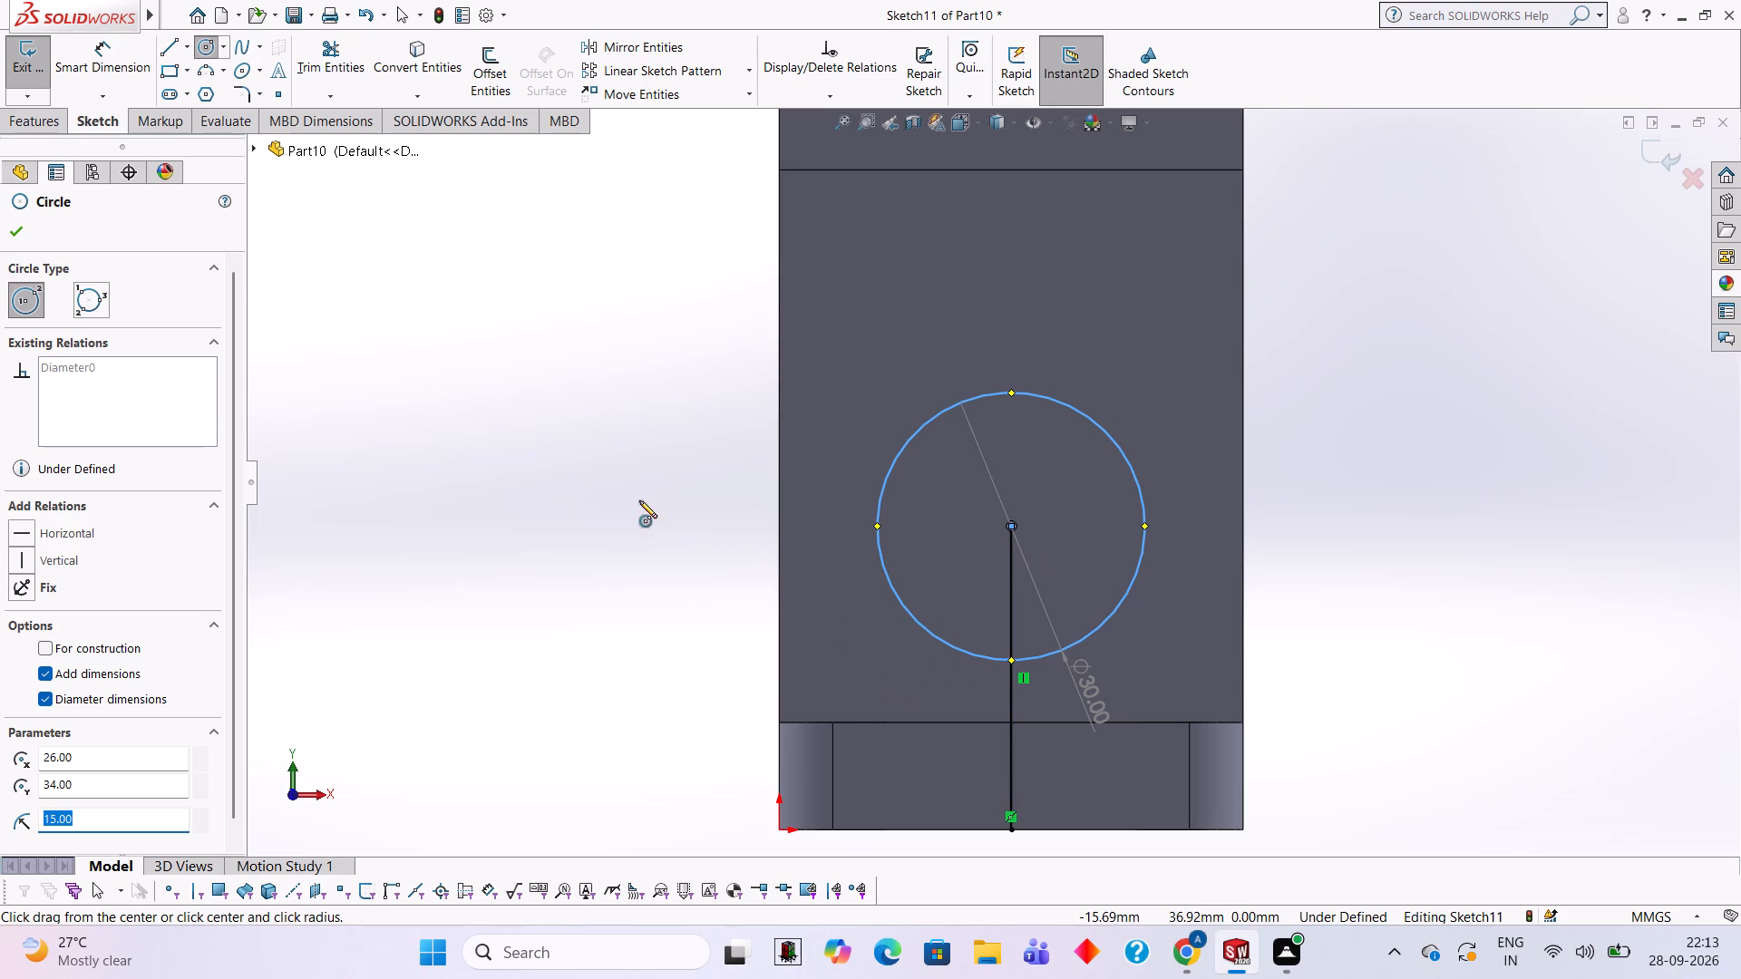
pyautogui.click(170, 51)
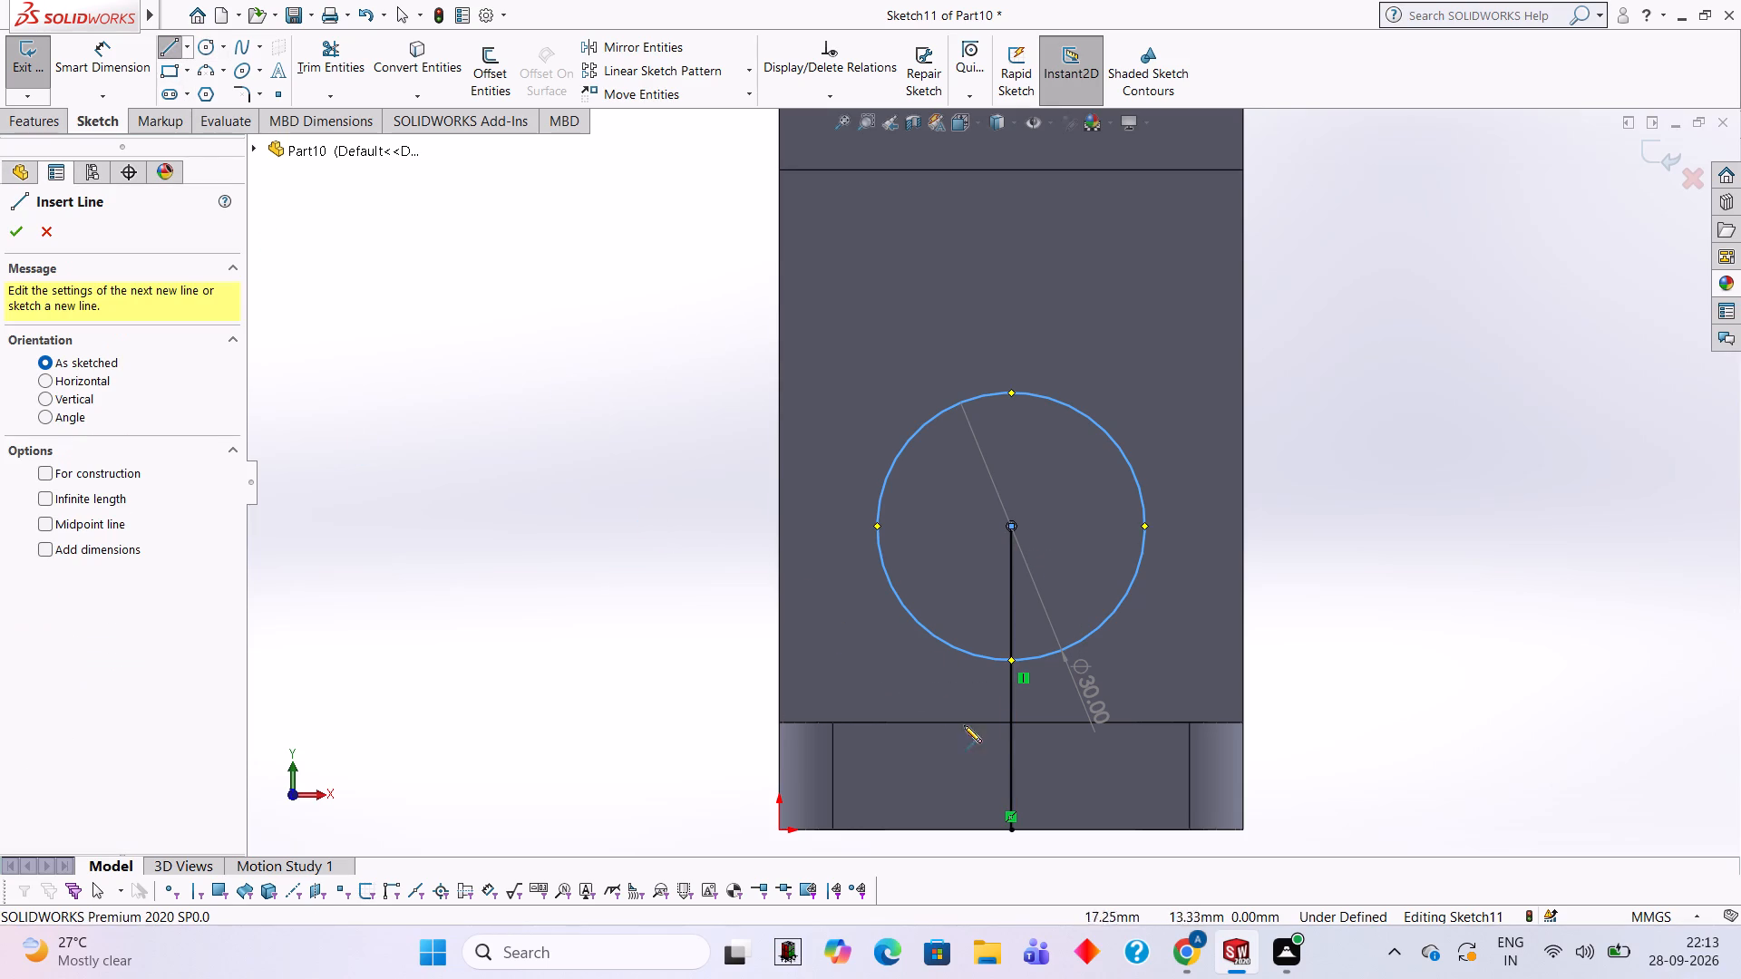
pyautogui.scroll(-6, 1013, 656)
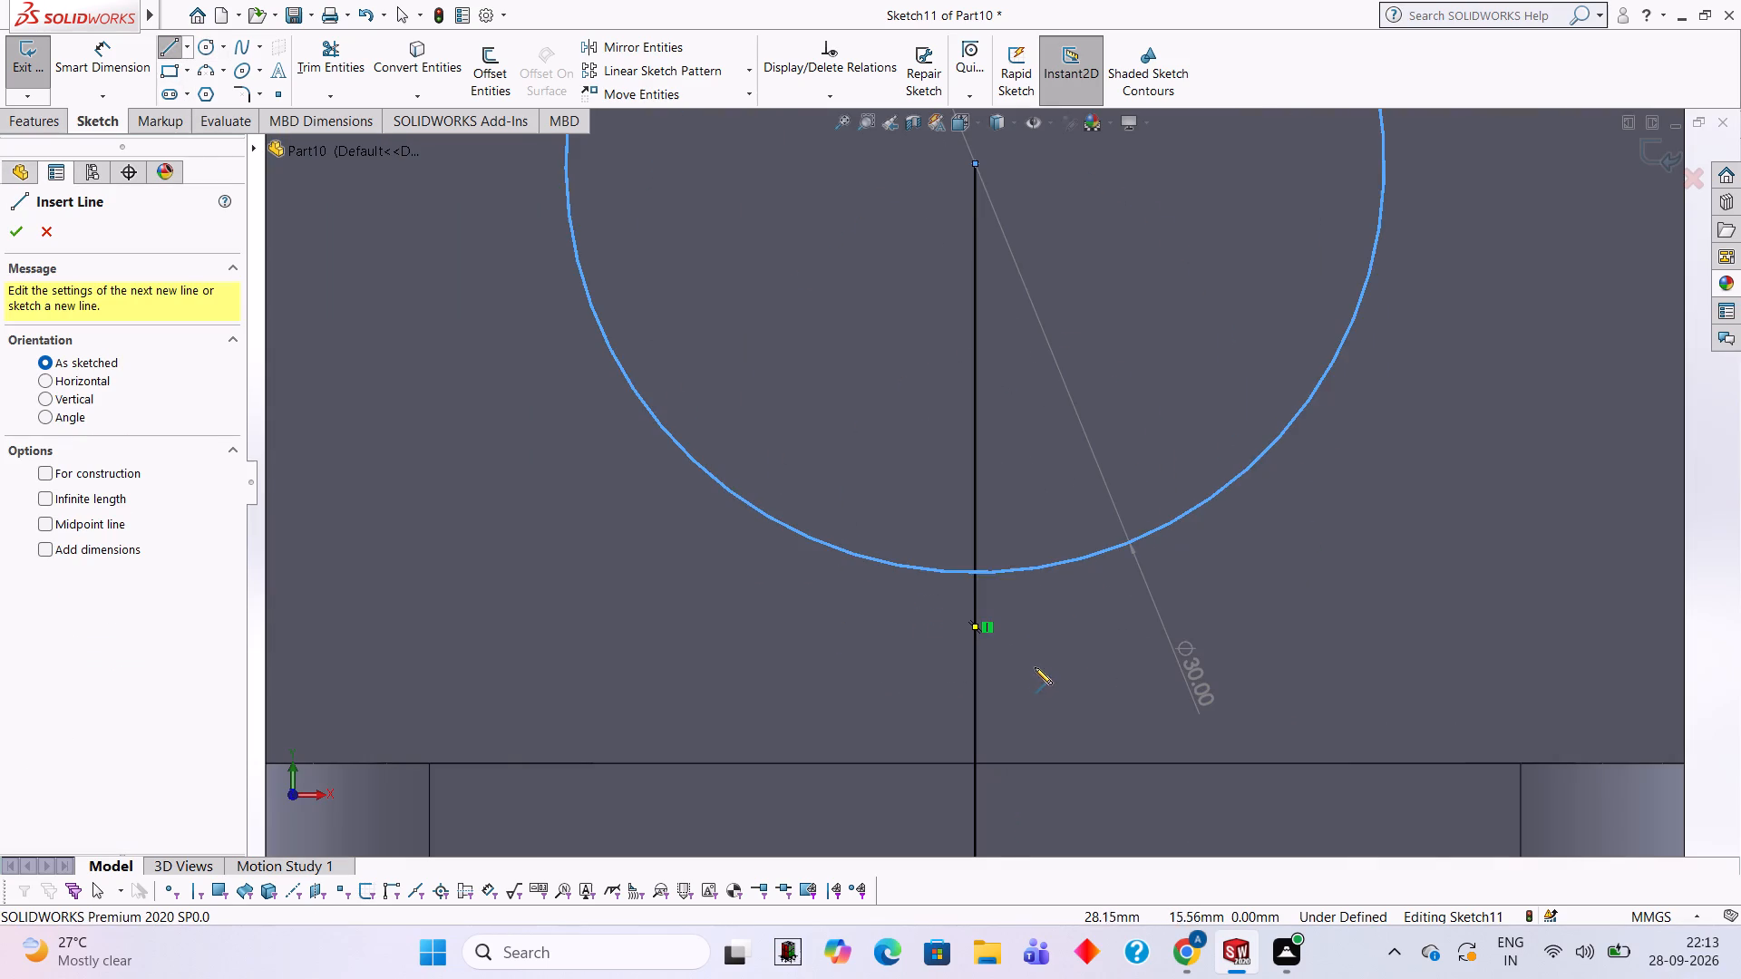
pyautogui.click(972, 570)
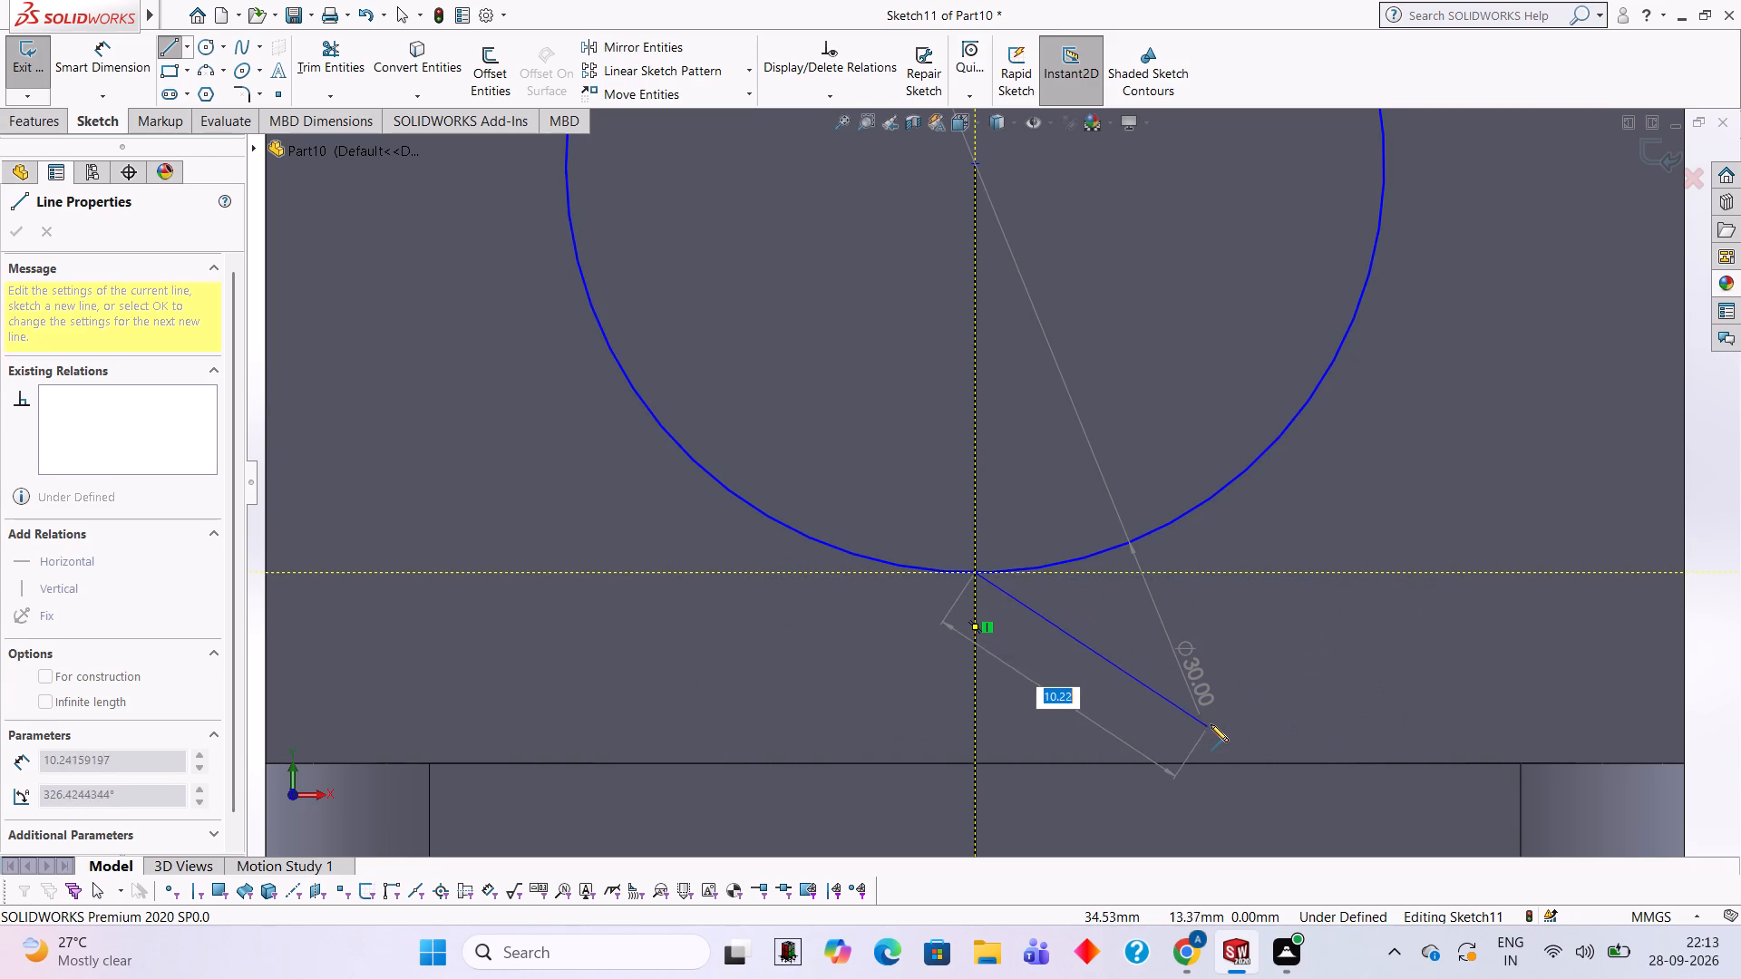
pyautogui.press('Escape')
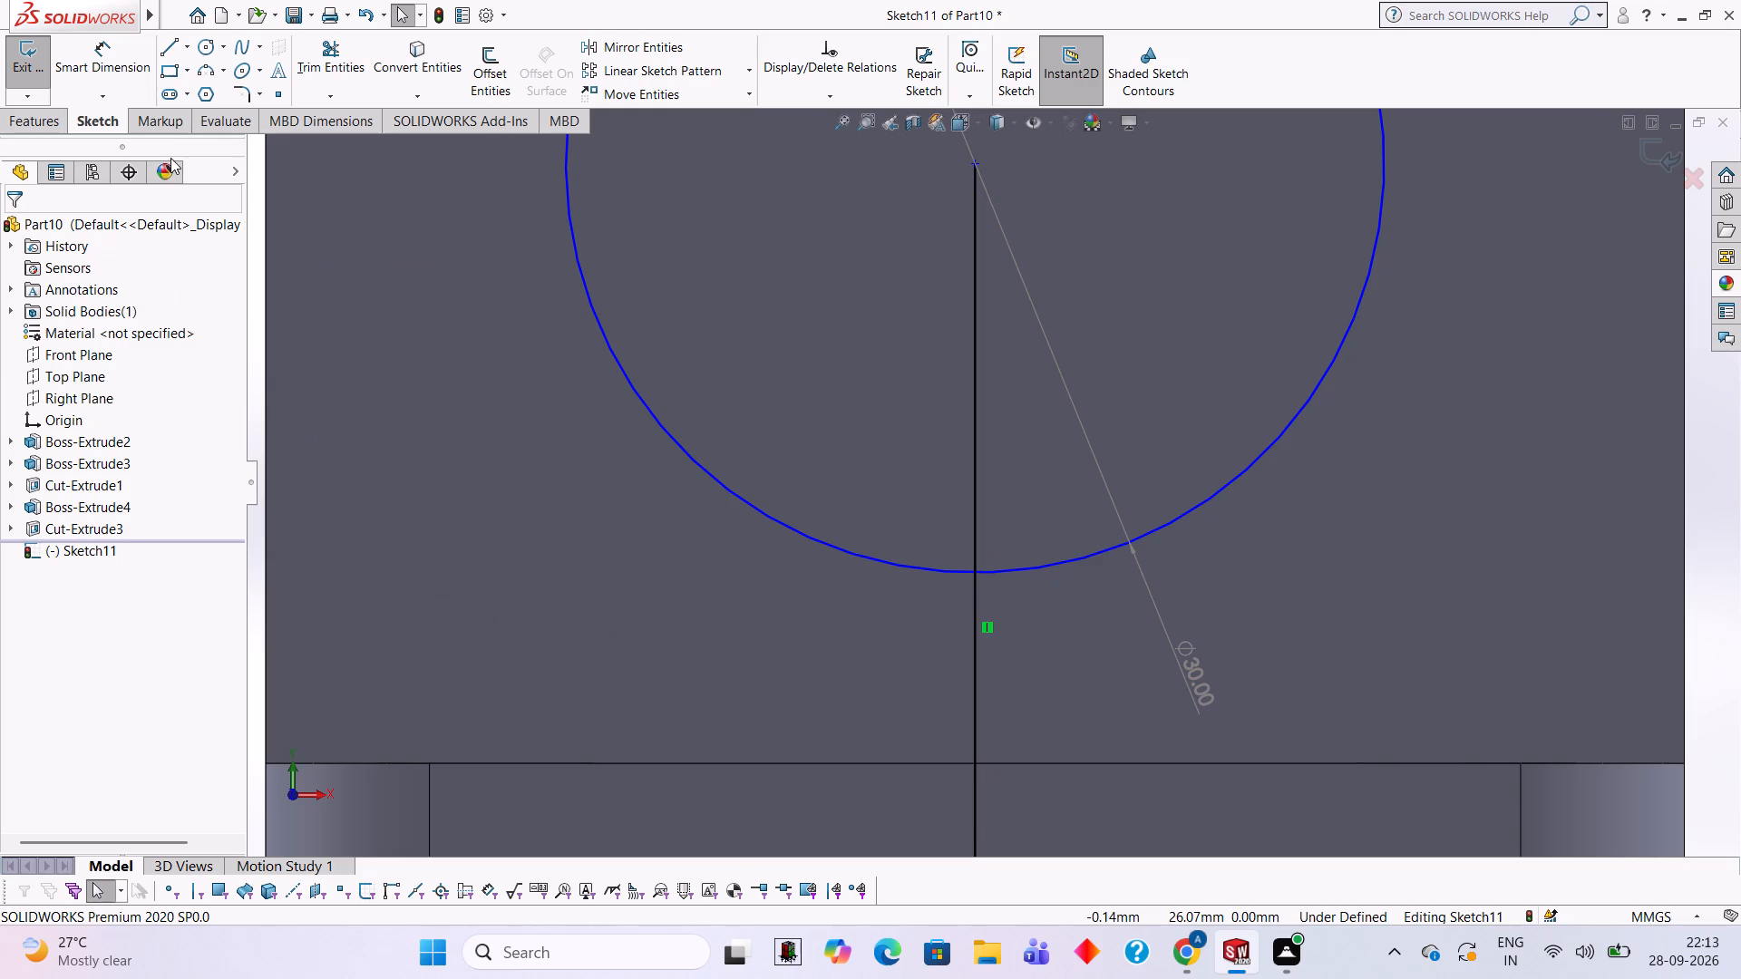
# Sketch an 8 mm wide stem outline from the foot's top edge about 13 mm up into the circle, with a 4 mm line from the circle's lowest point.
pyautogui.click(162, 52)
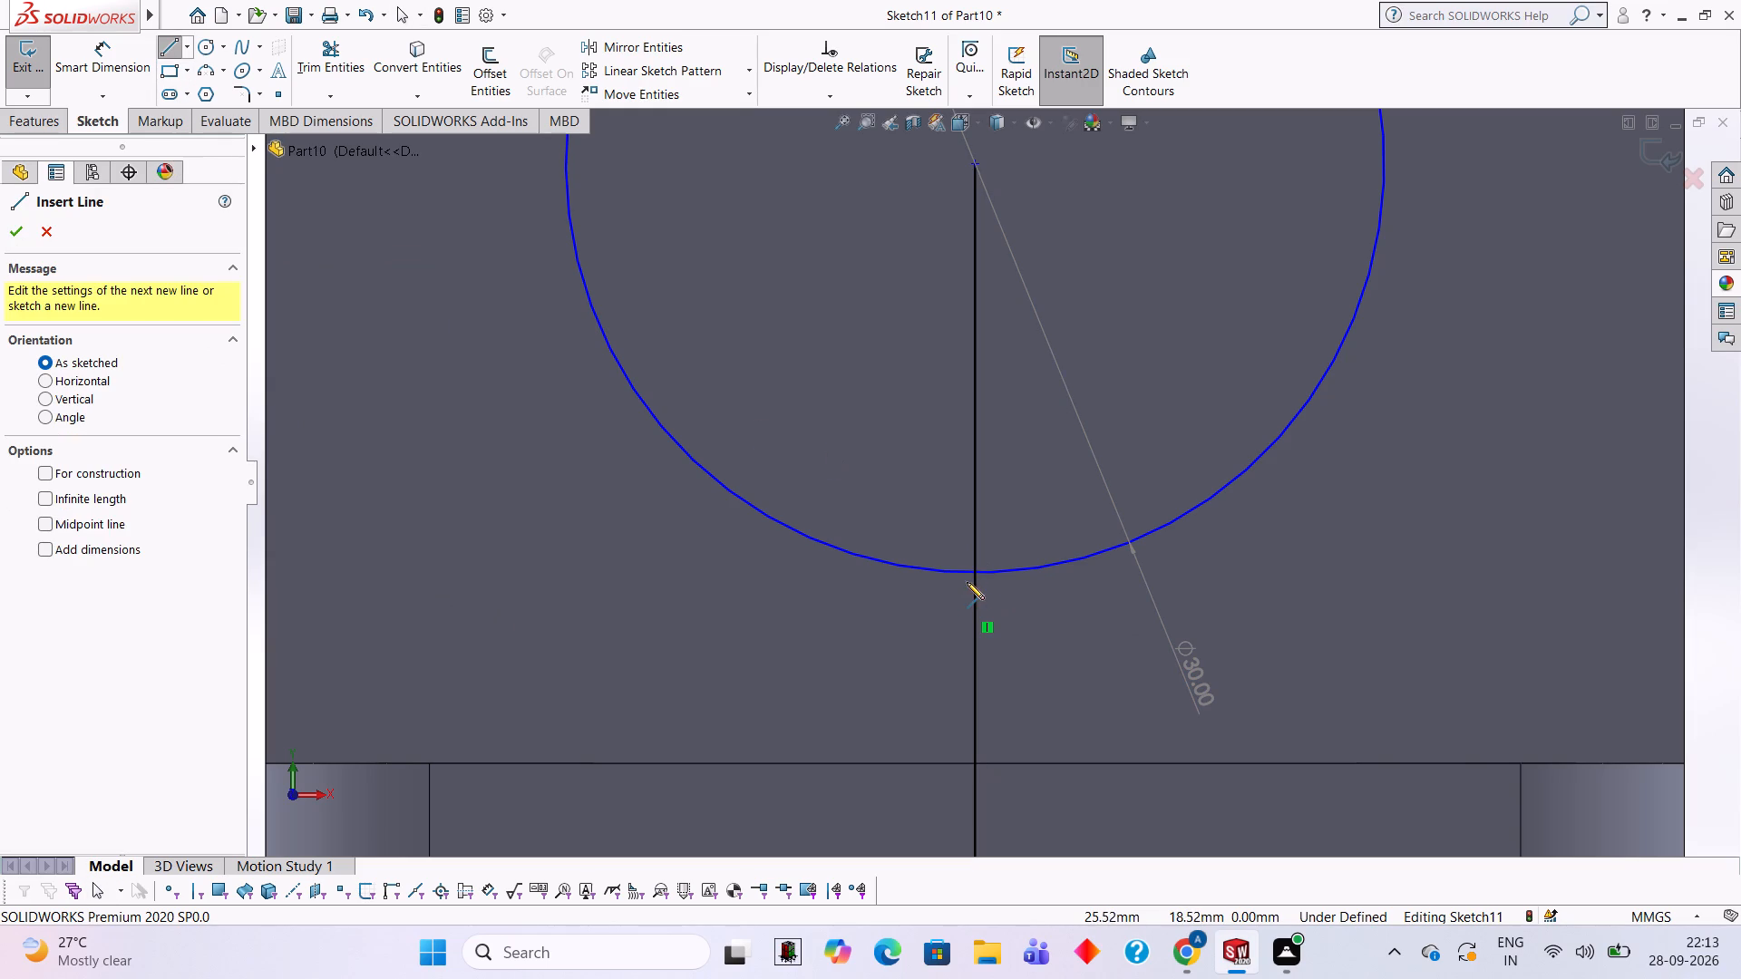
pyautogui.click(976, 572)
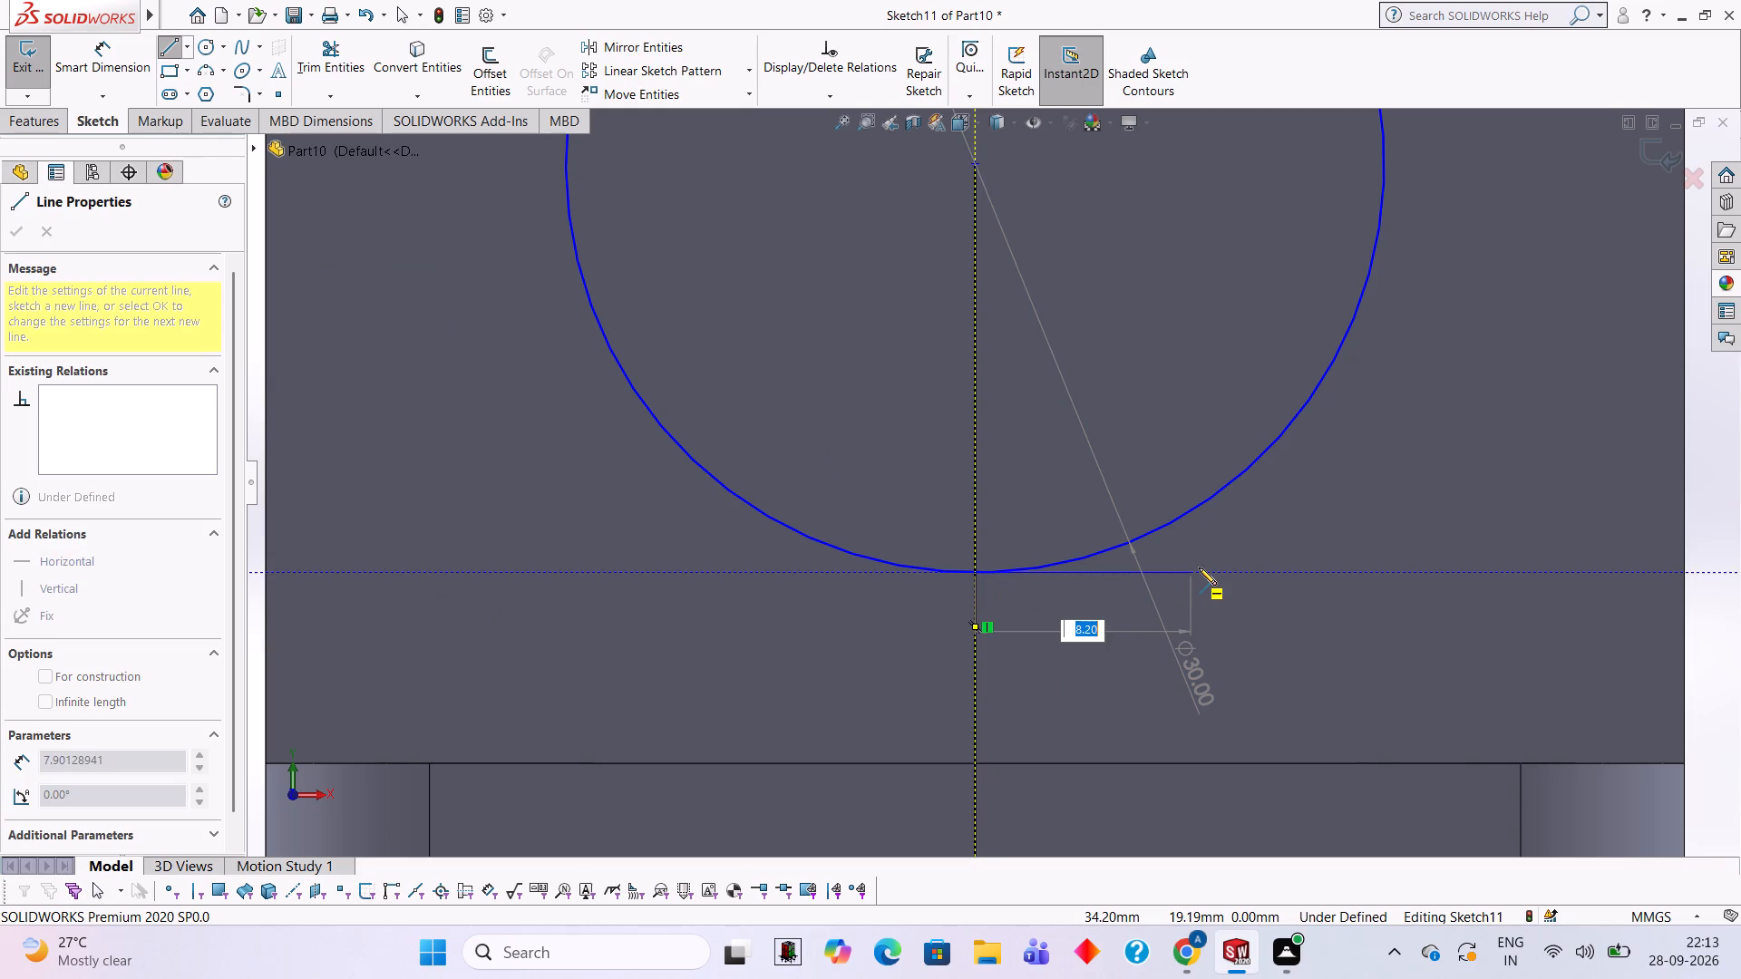
pyautogui.press('4')
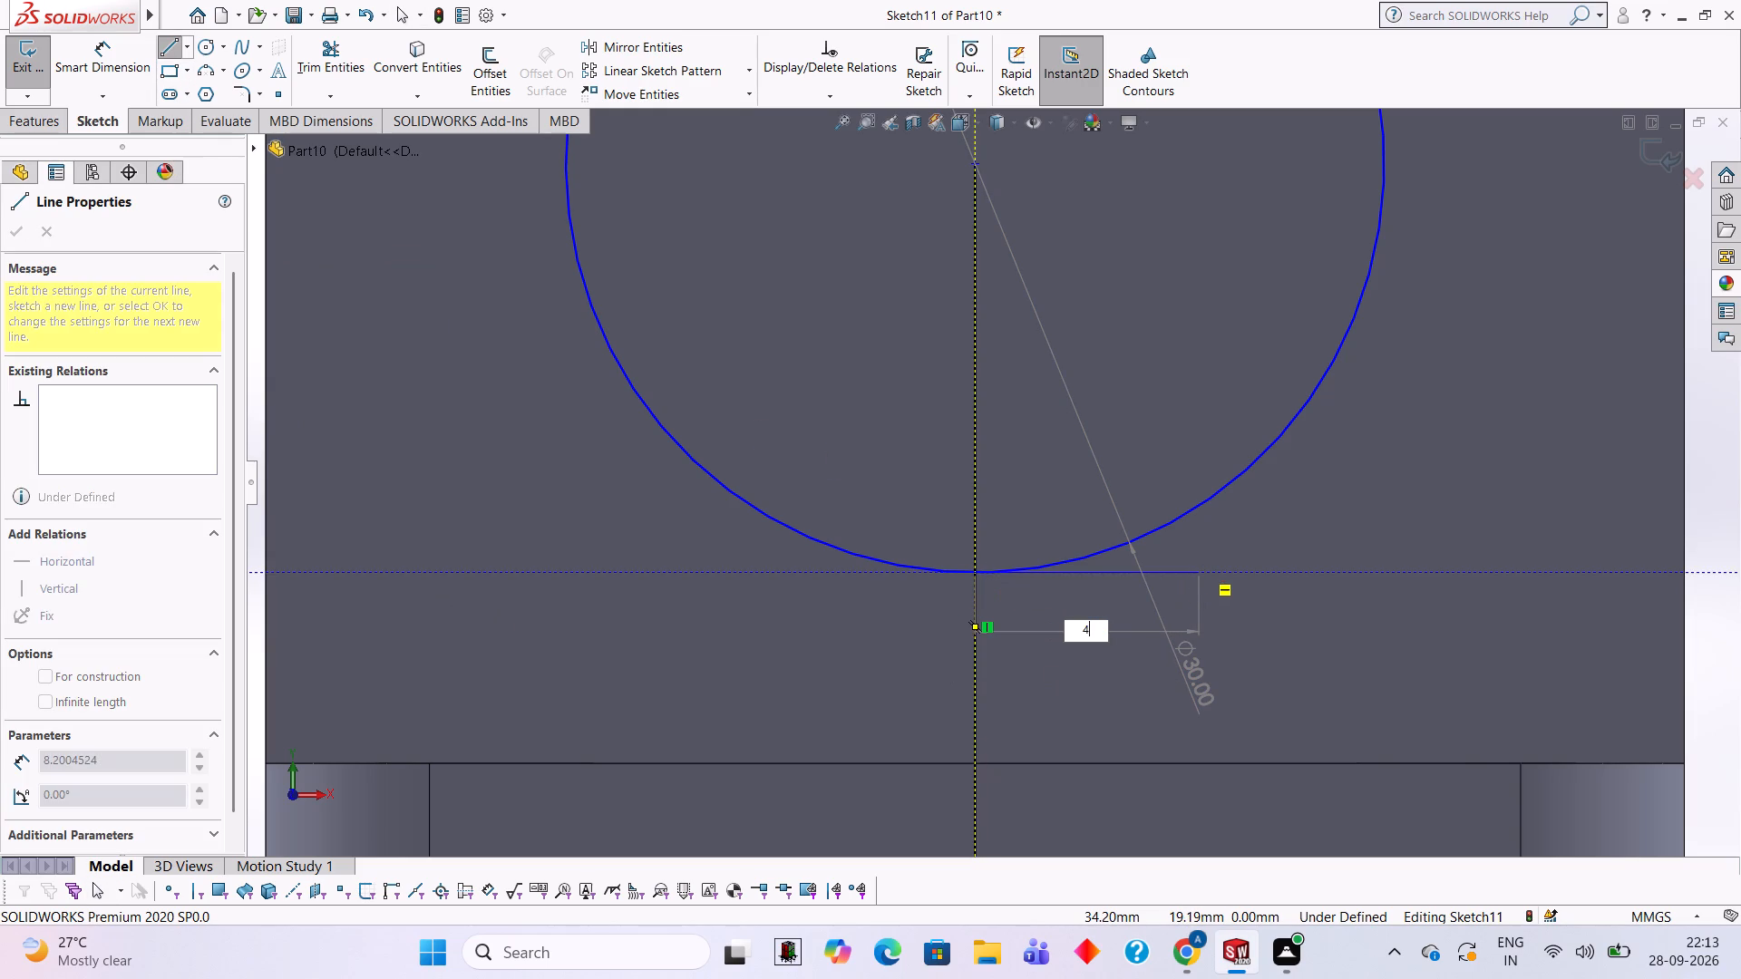
pyautogui.press('Return')
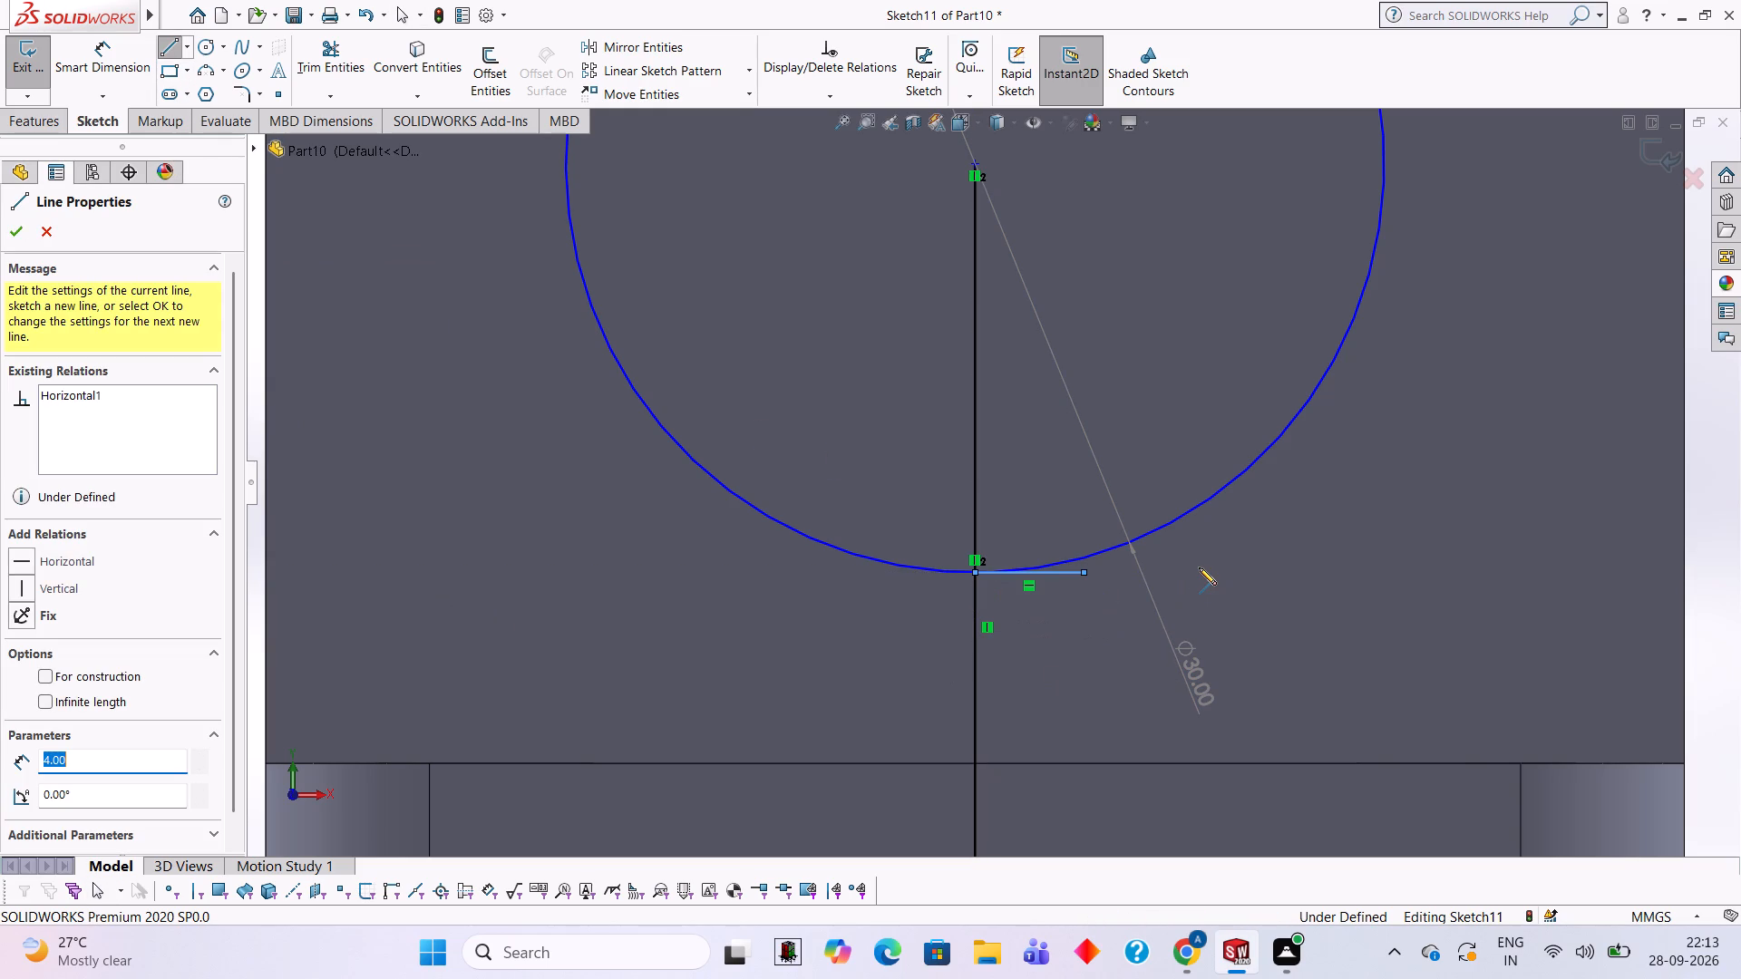
pyautogui.click(1084, 763)
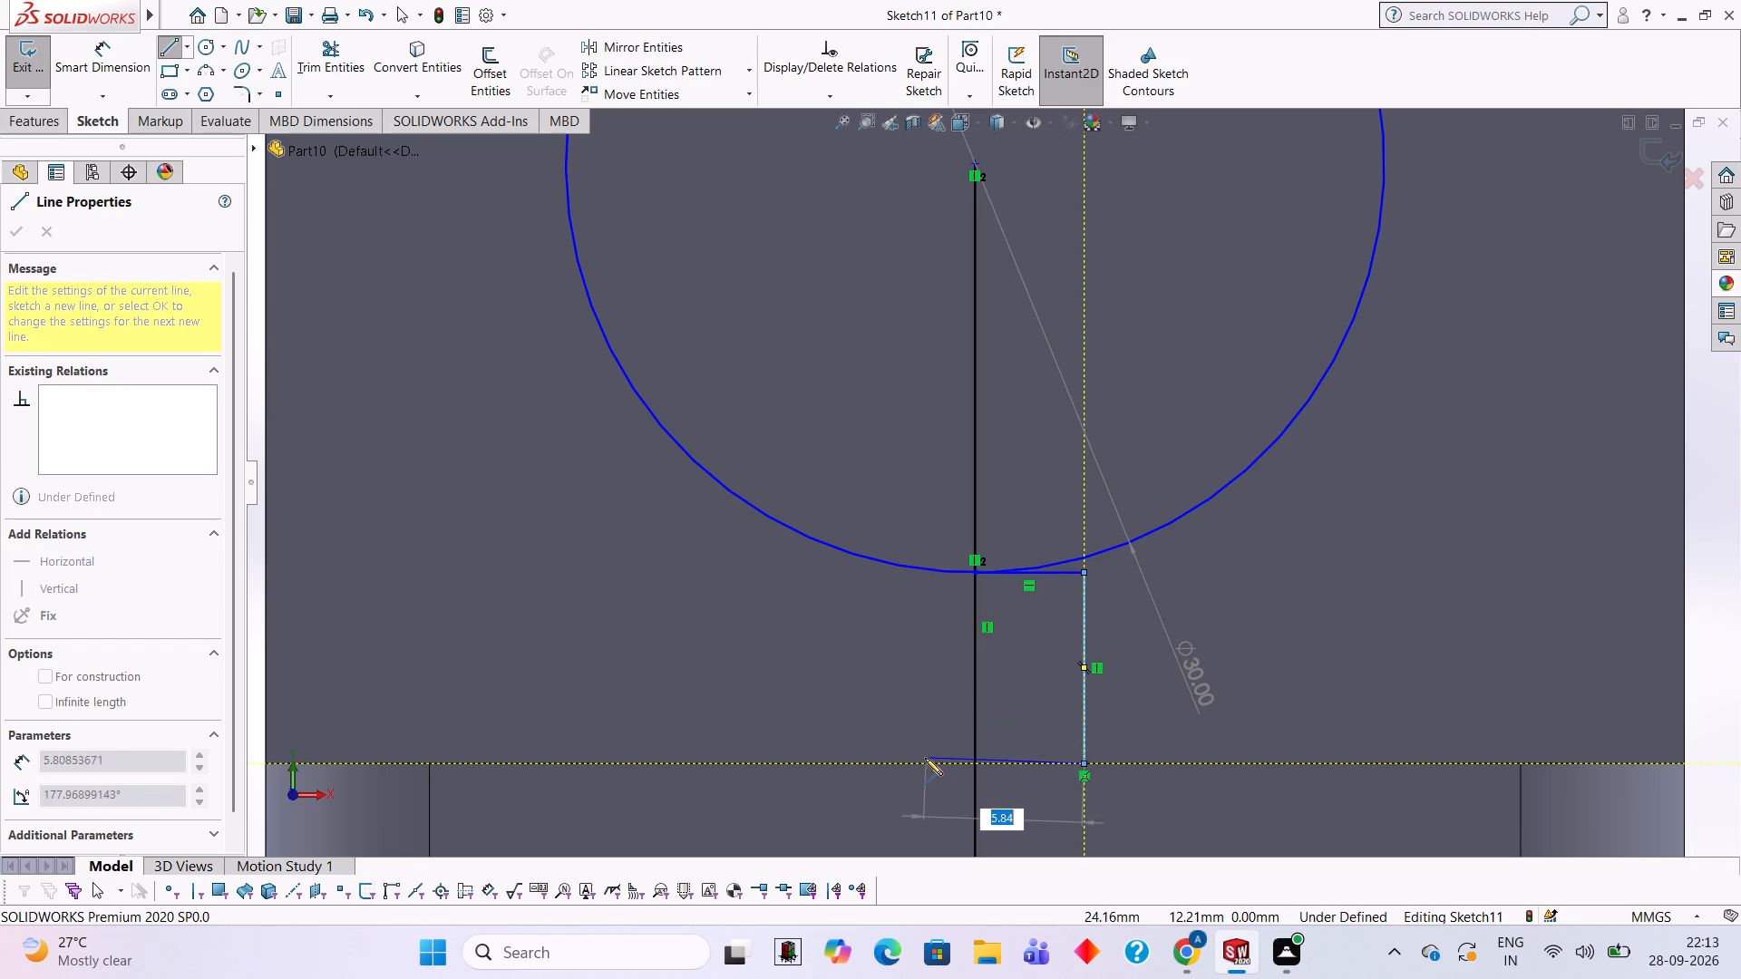
pyautogui.press('8')
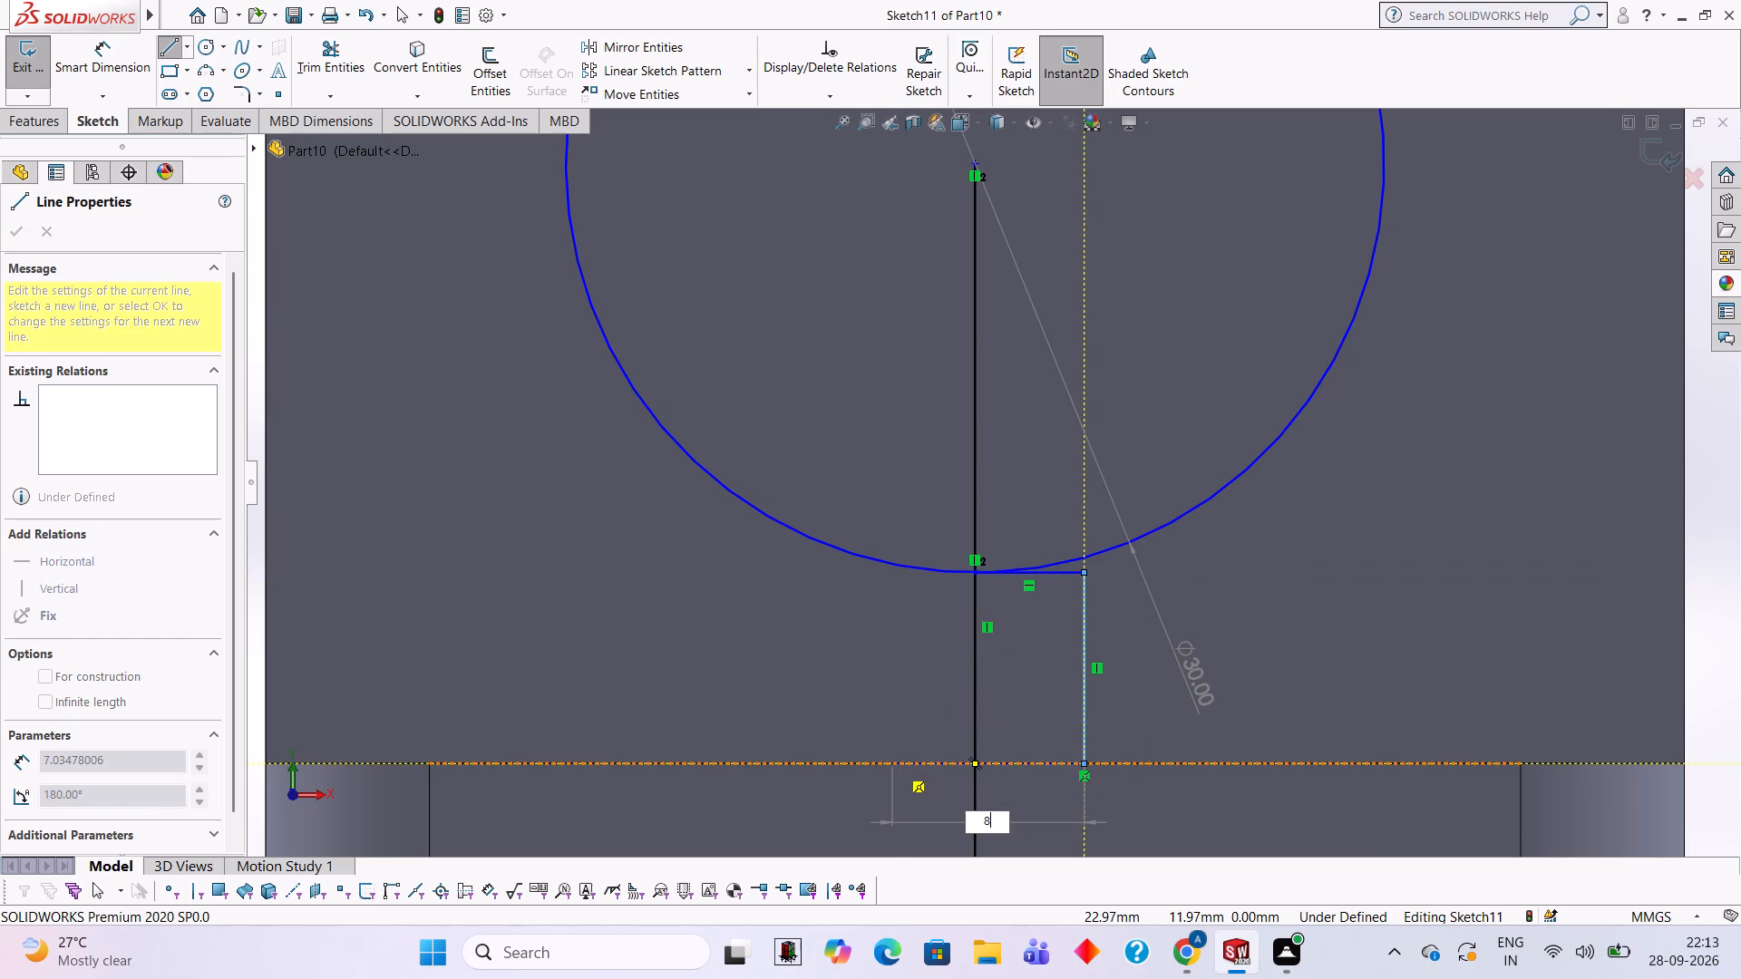
pyautogui.press('Return')
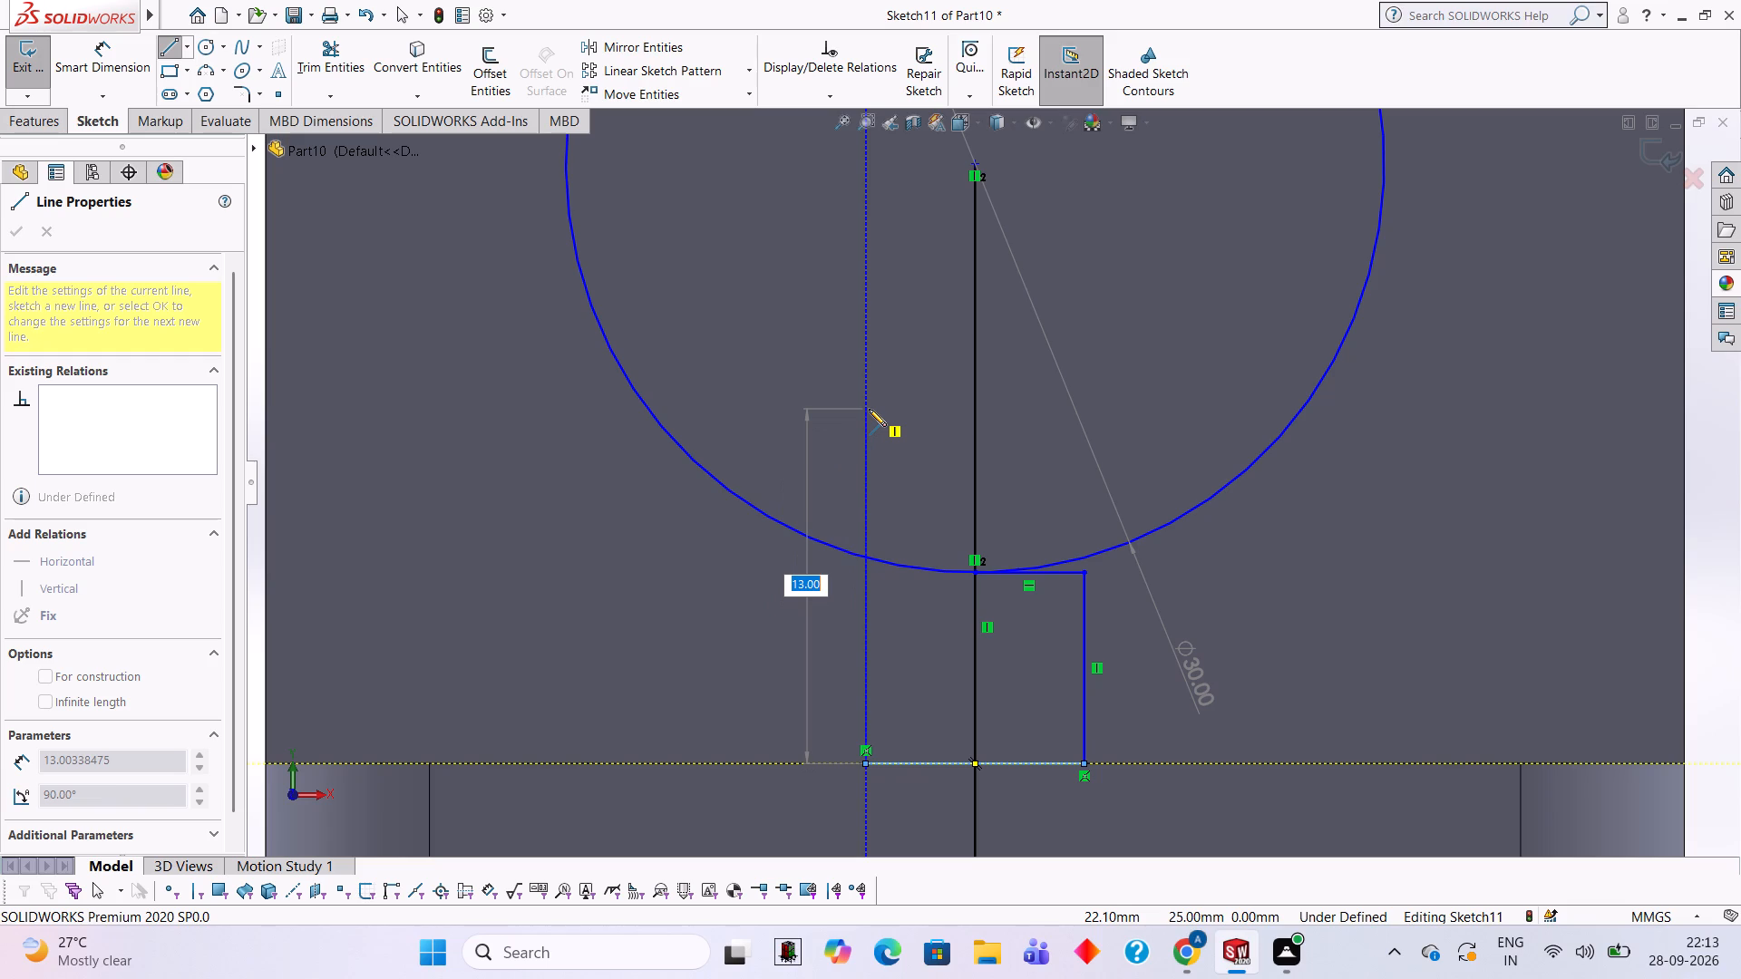
pyautogui.click(869, 409)
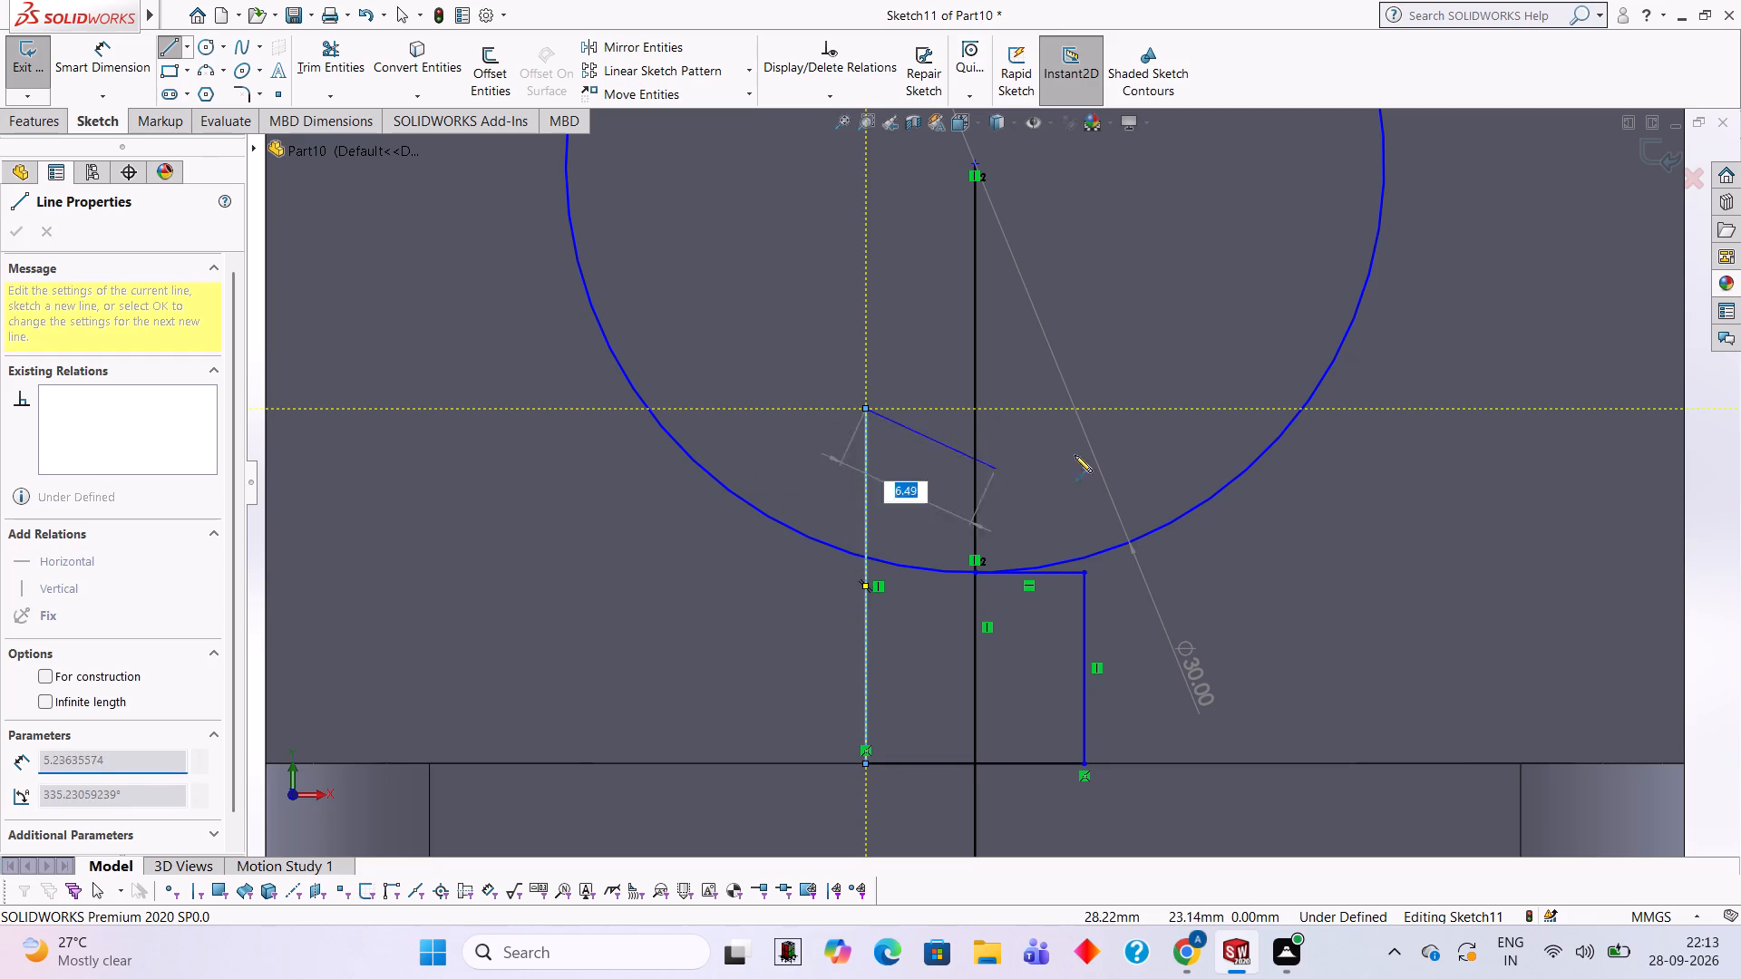
pyautogui.click(1084, 410)
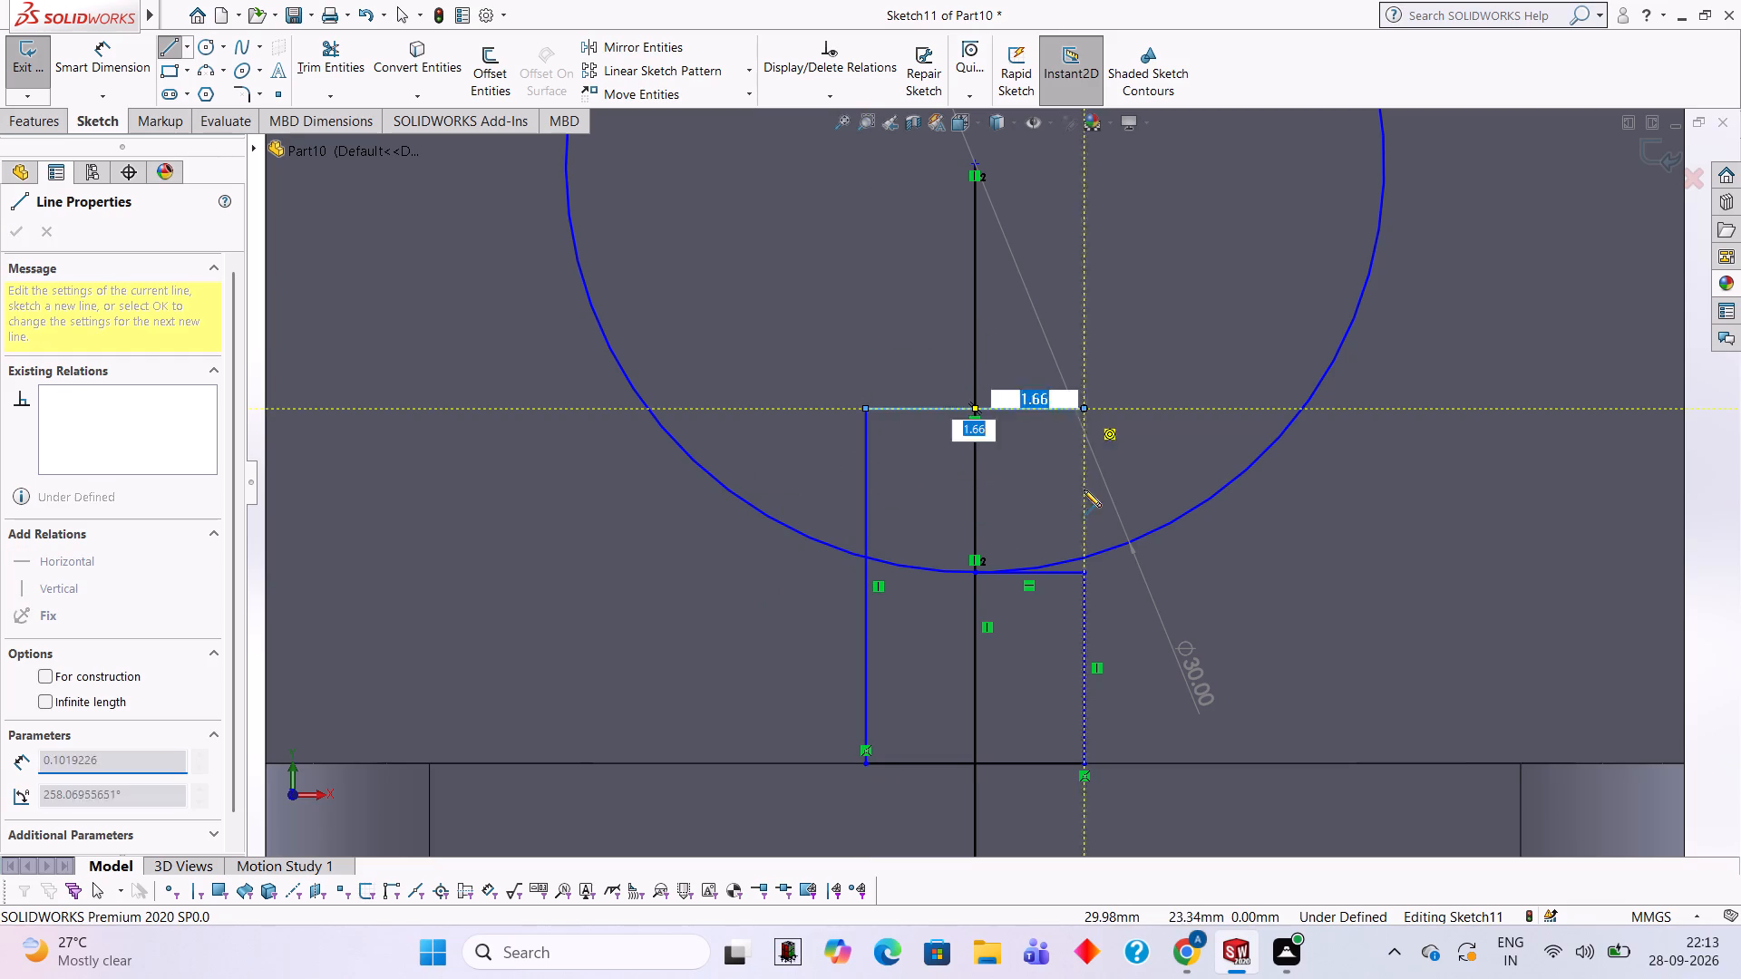
pyautogui.click(1083, 571)
pyautogui.press('Escape')
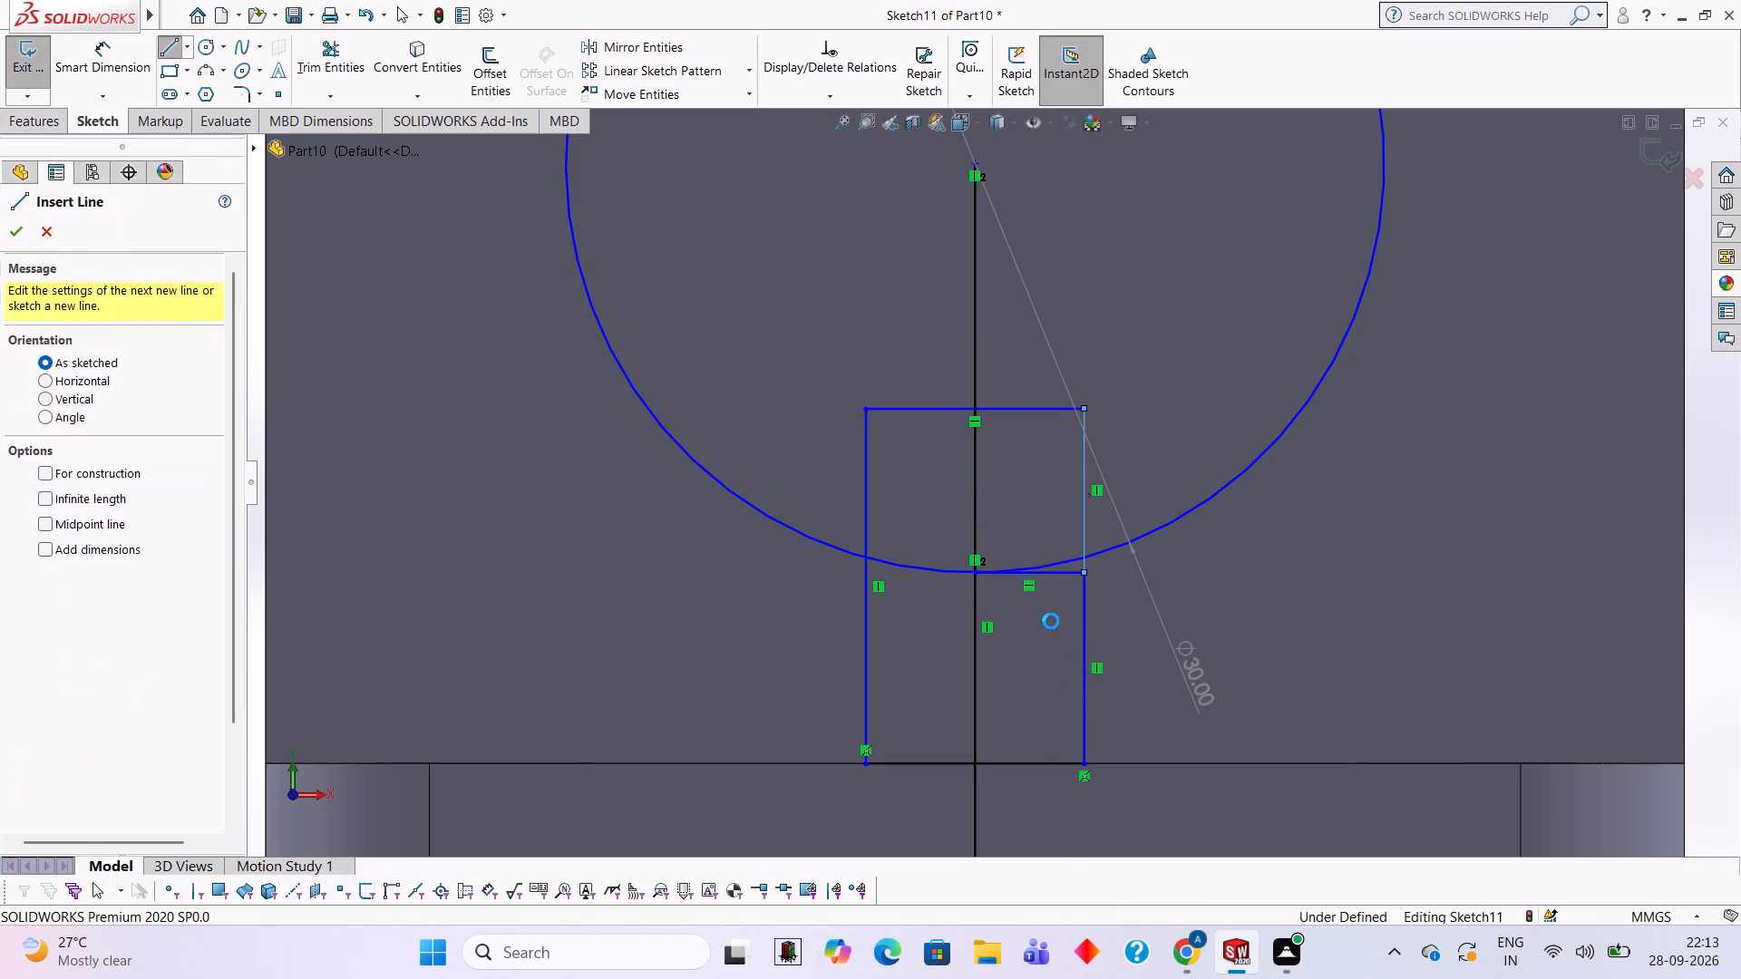
# Trim the circle's arc inside the stem, the stem lines inside the circle, the 4 mm line and the vertical centre line, leaving one closed outline.
pyautogui.click(365, 70)
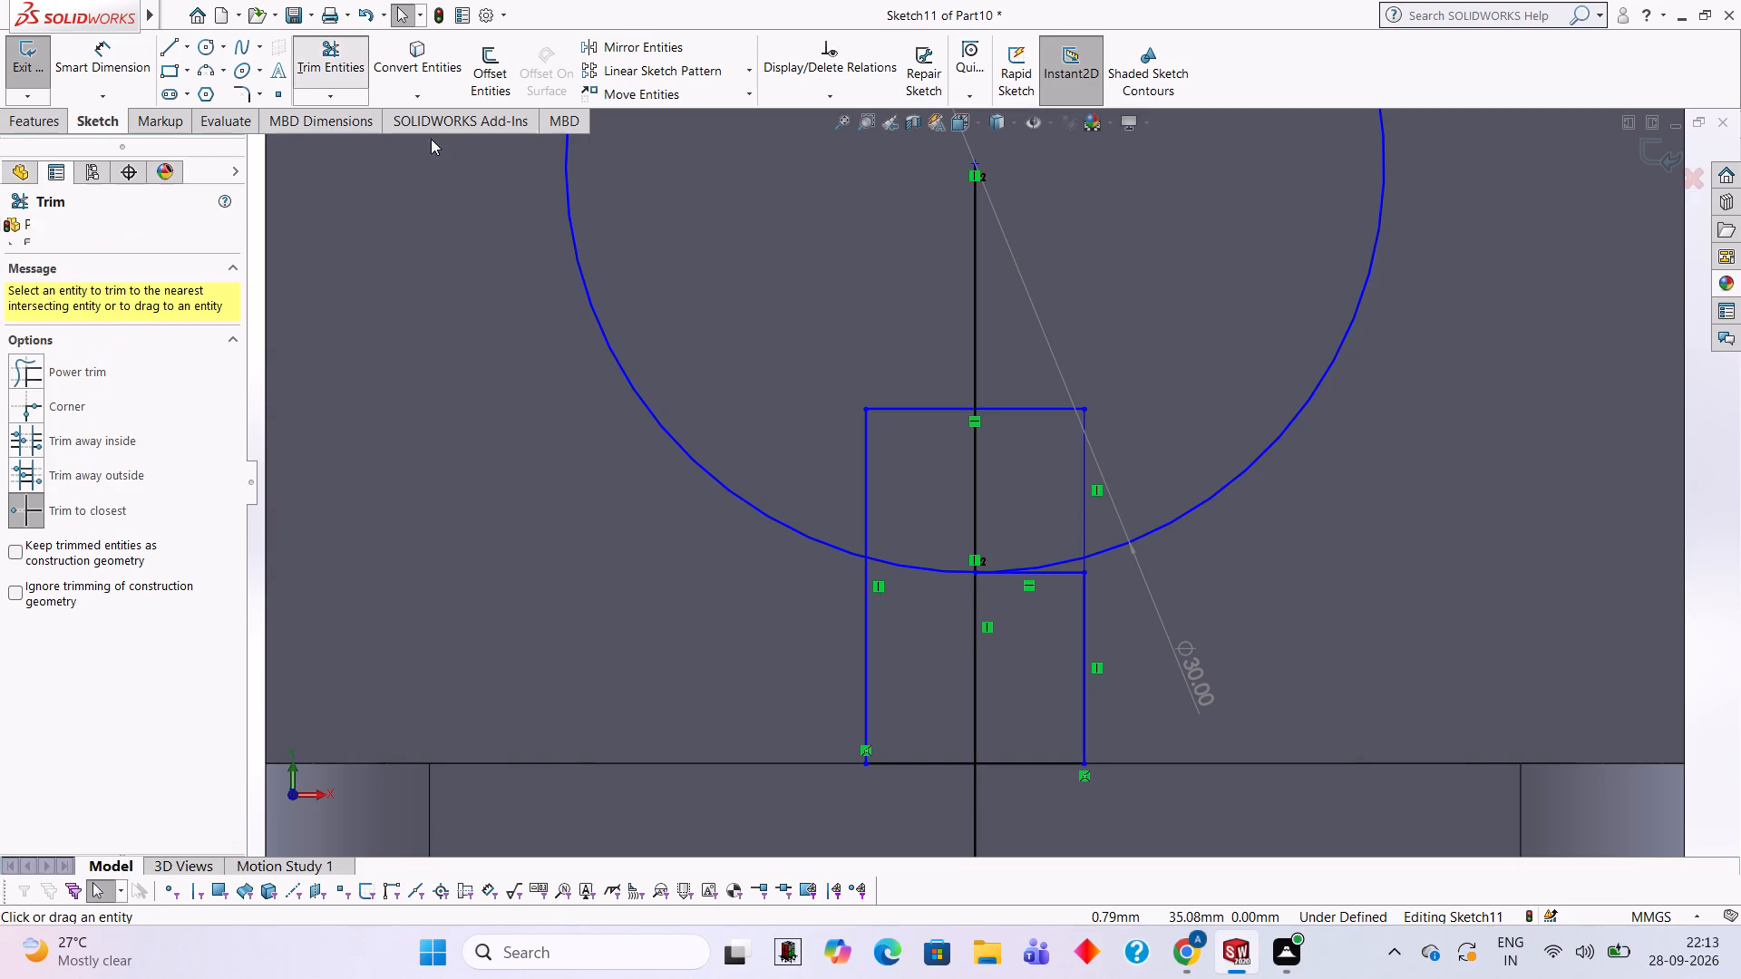
pyautogui.click(902, 566)
pyautogui.click(861, 500)
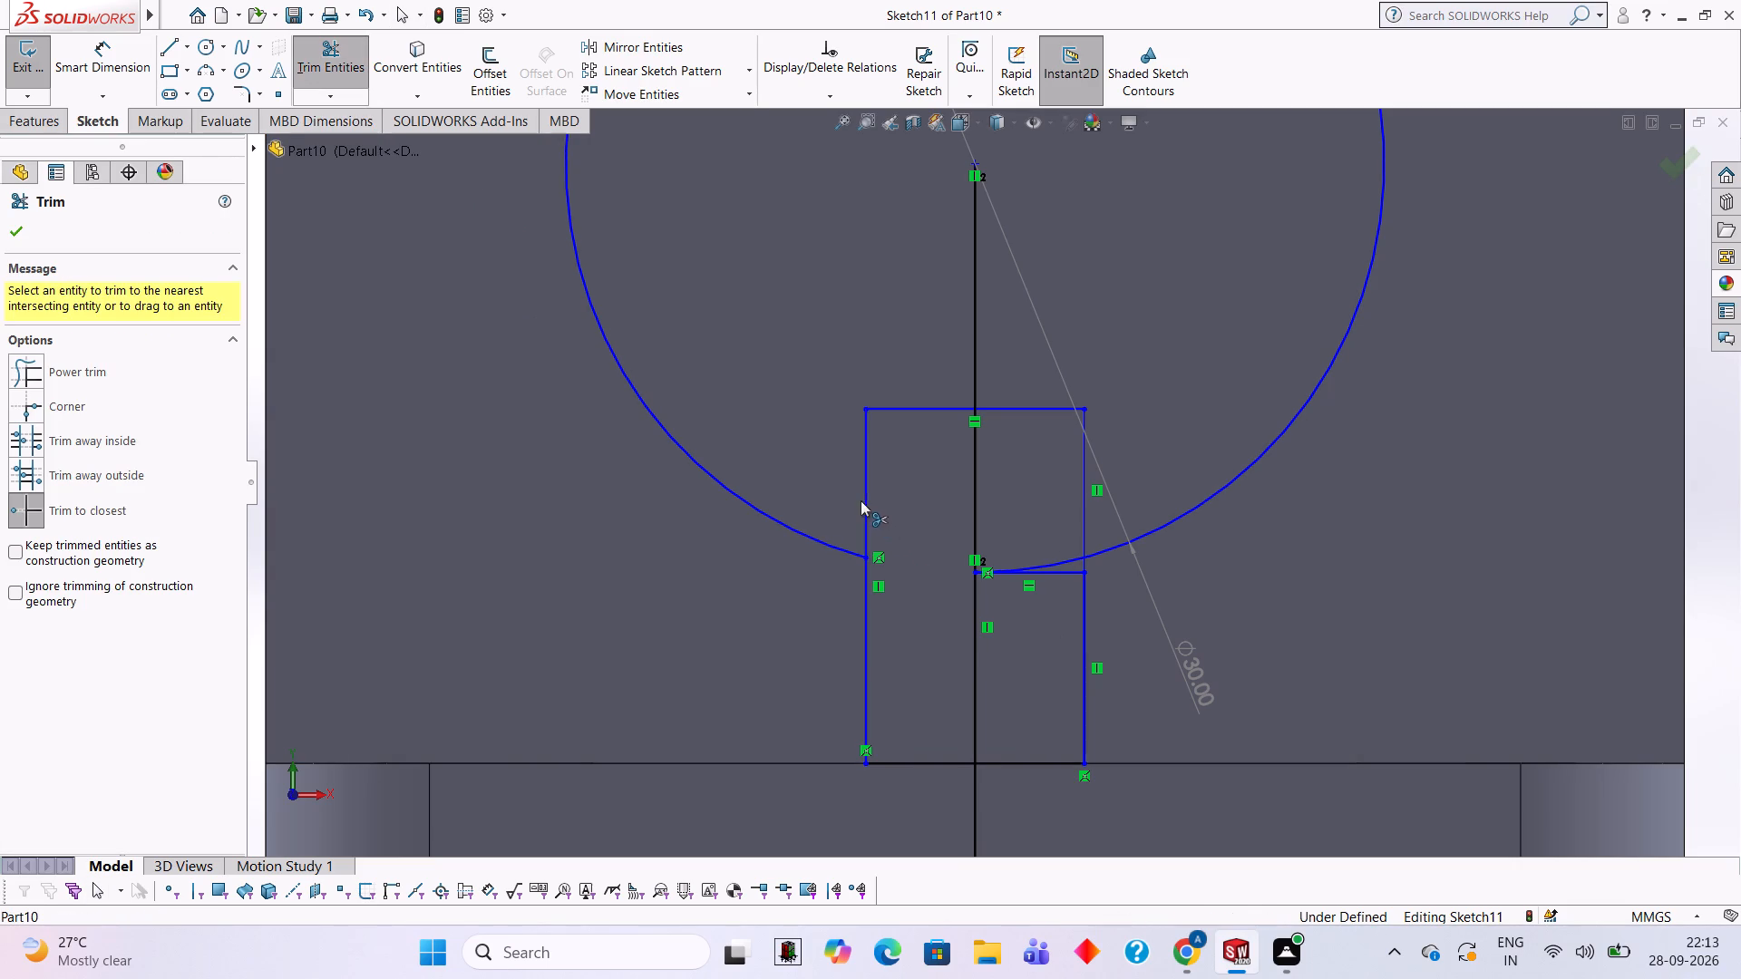
pyautogui.click(906, 409)
pyautogui.click(1026, 404)
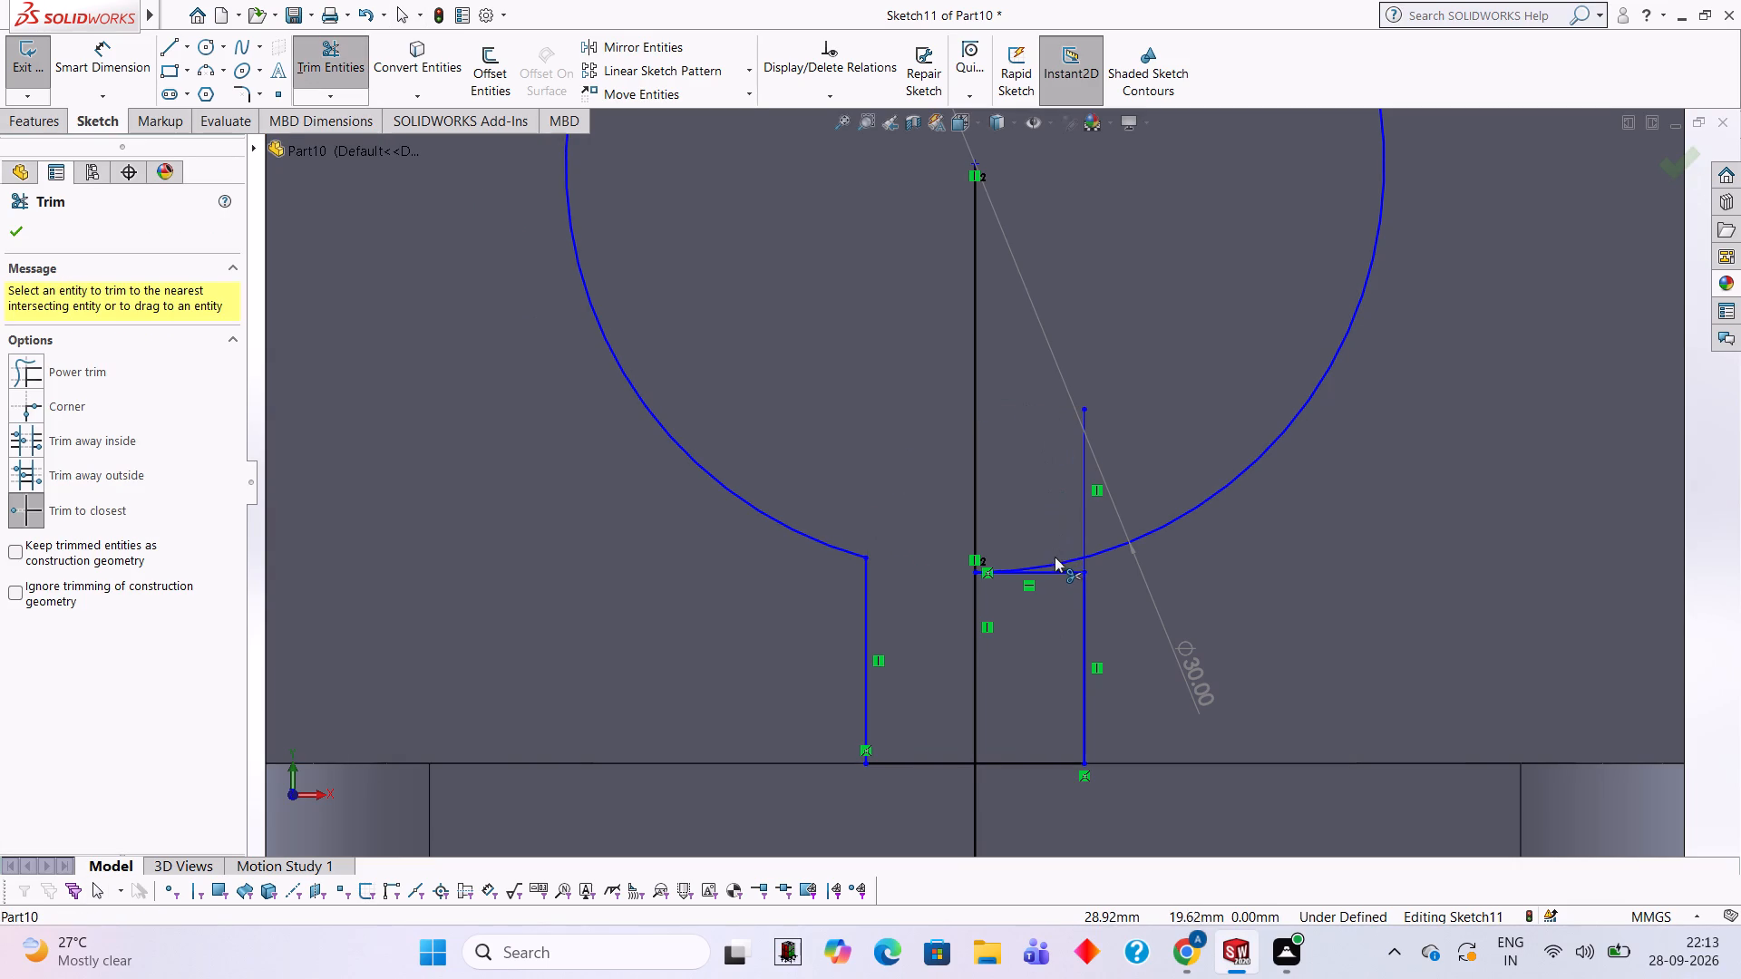
pyautogui.click(1065, 558)
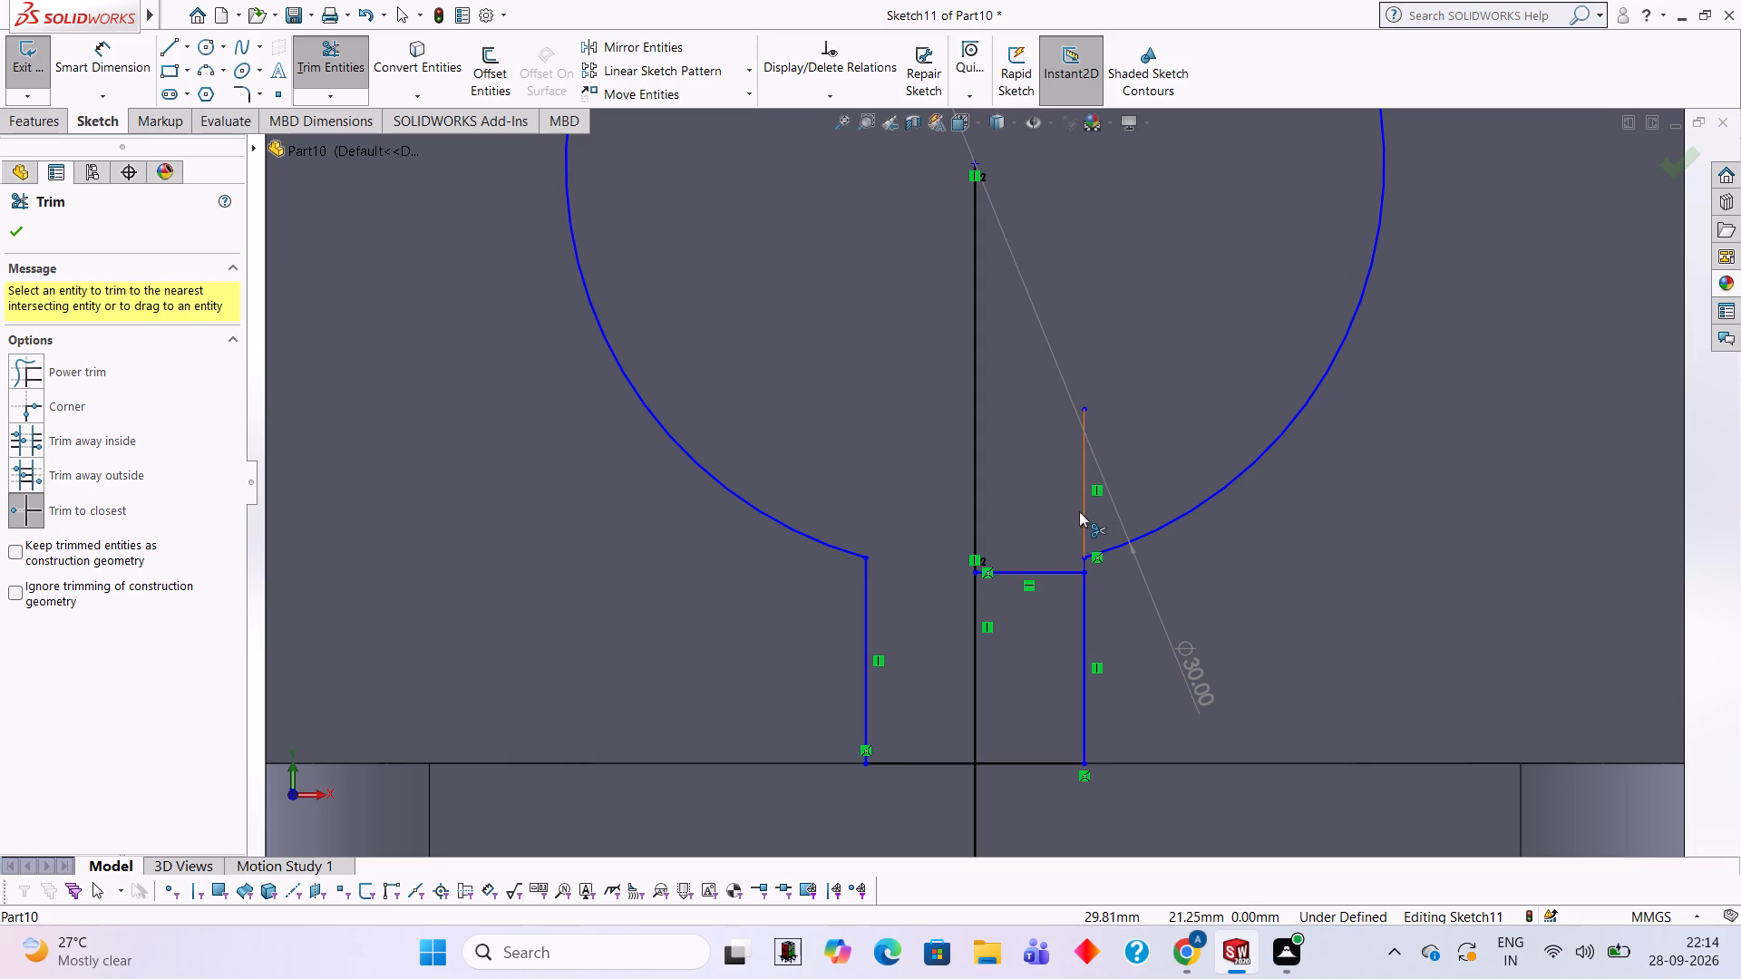
pyautogui.click(1084, 511)
pyautogui.click(1035, 574)
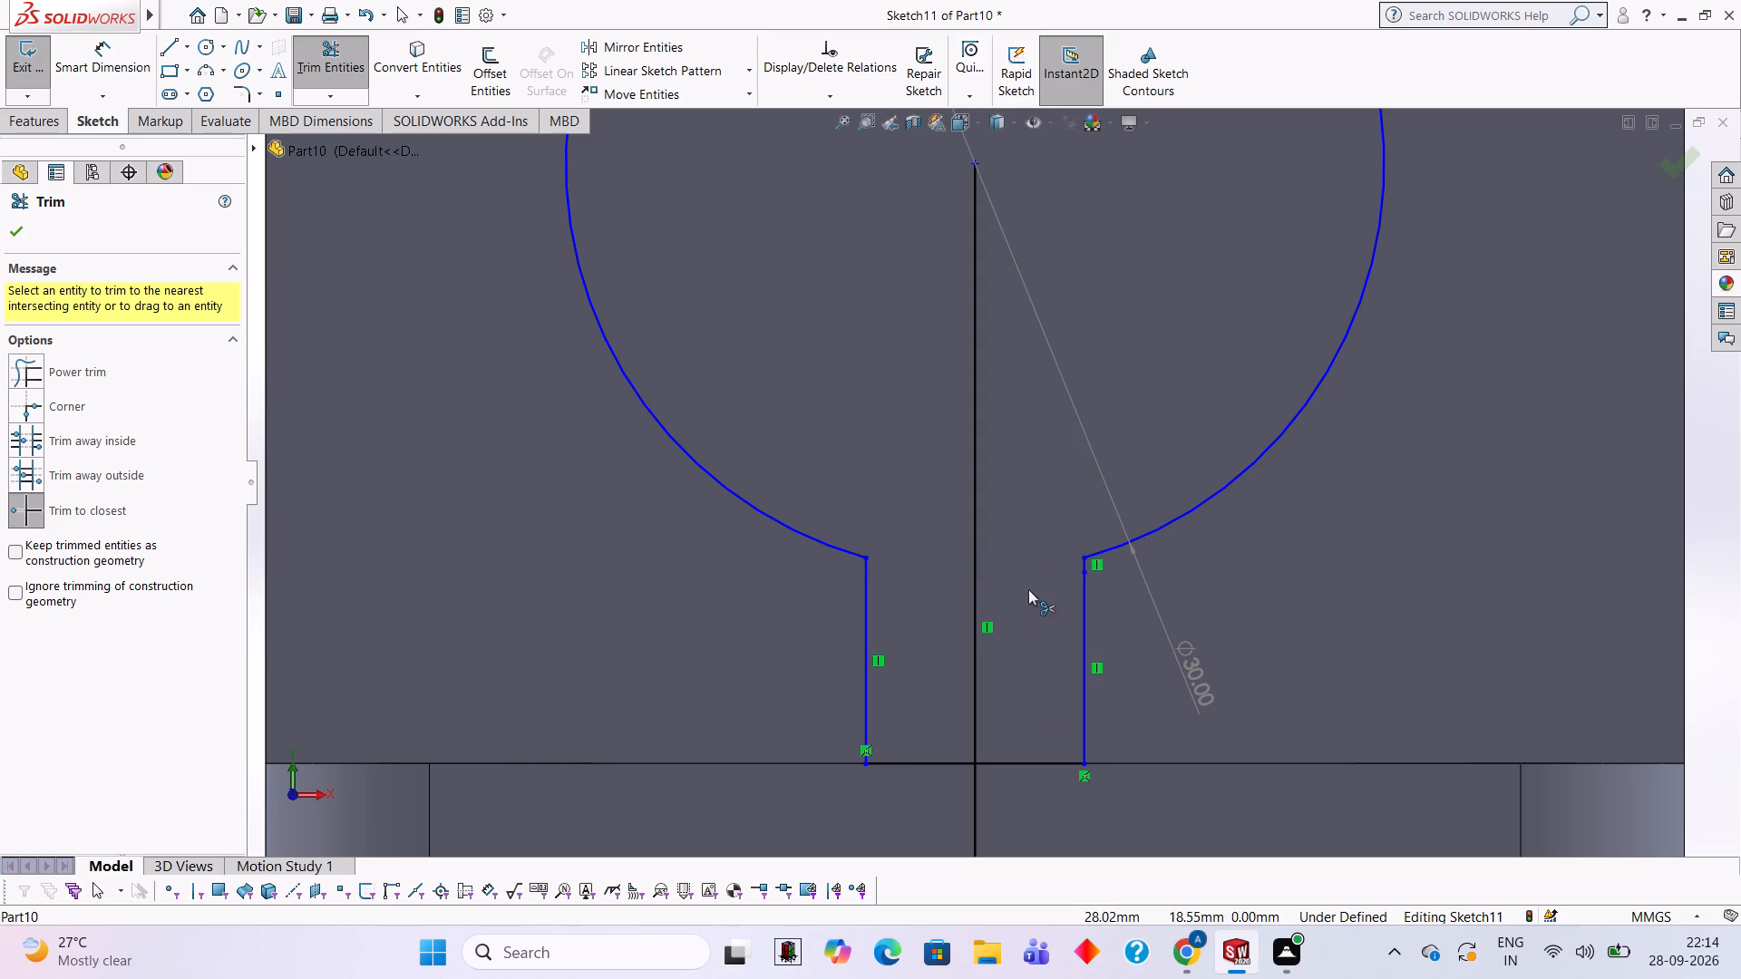
pyautogui.click(974, 721)
pyautogui.click(976, 782)
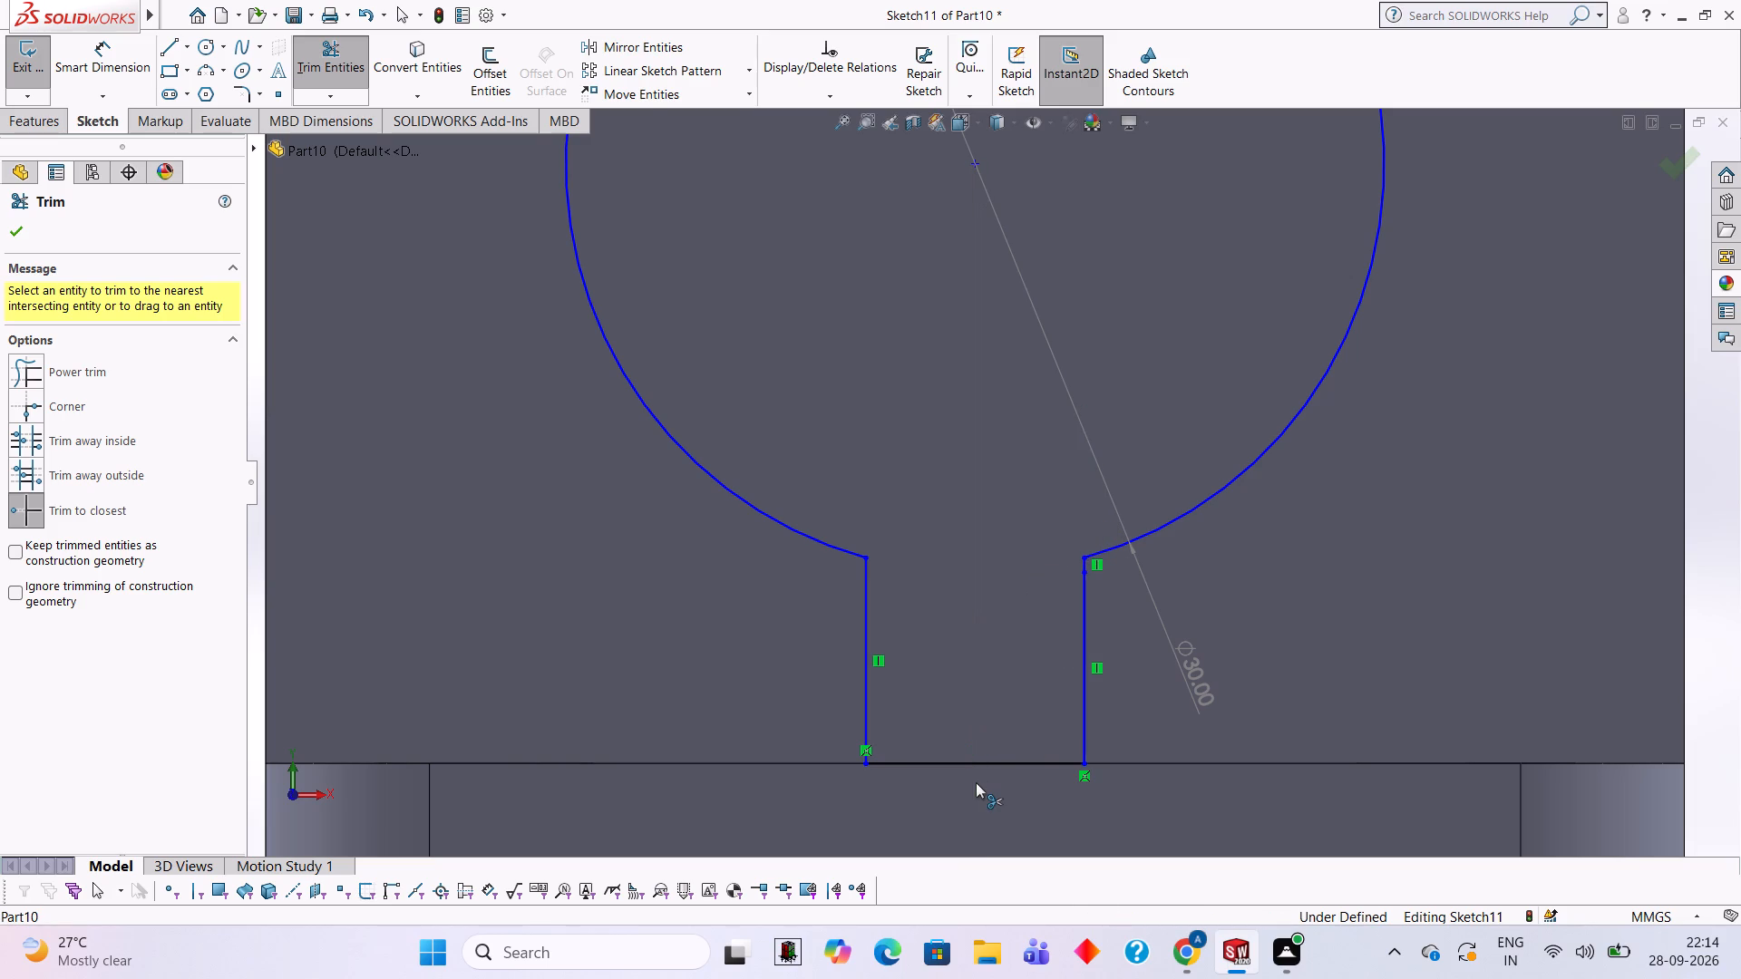
pyautogui.scroll(3, 990, 771)
pyautogui.scroll(2, 1036, 533)
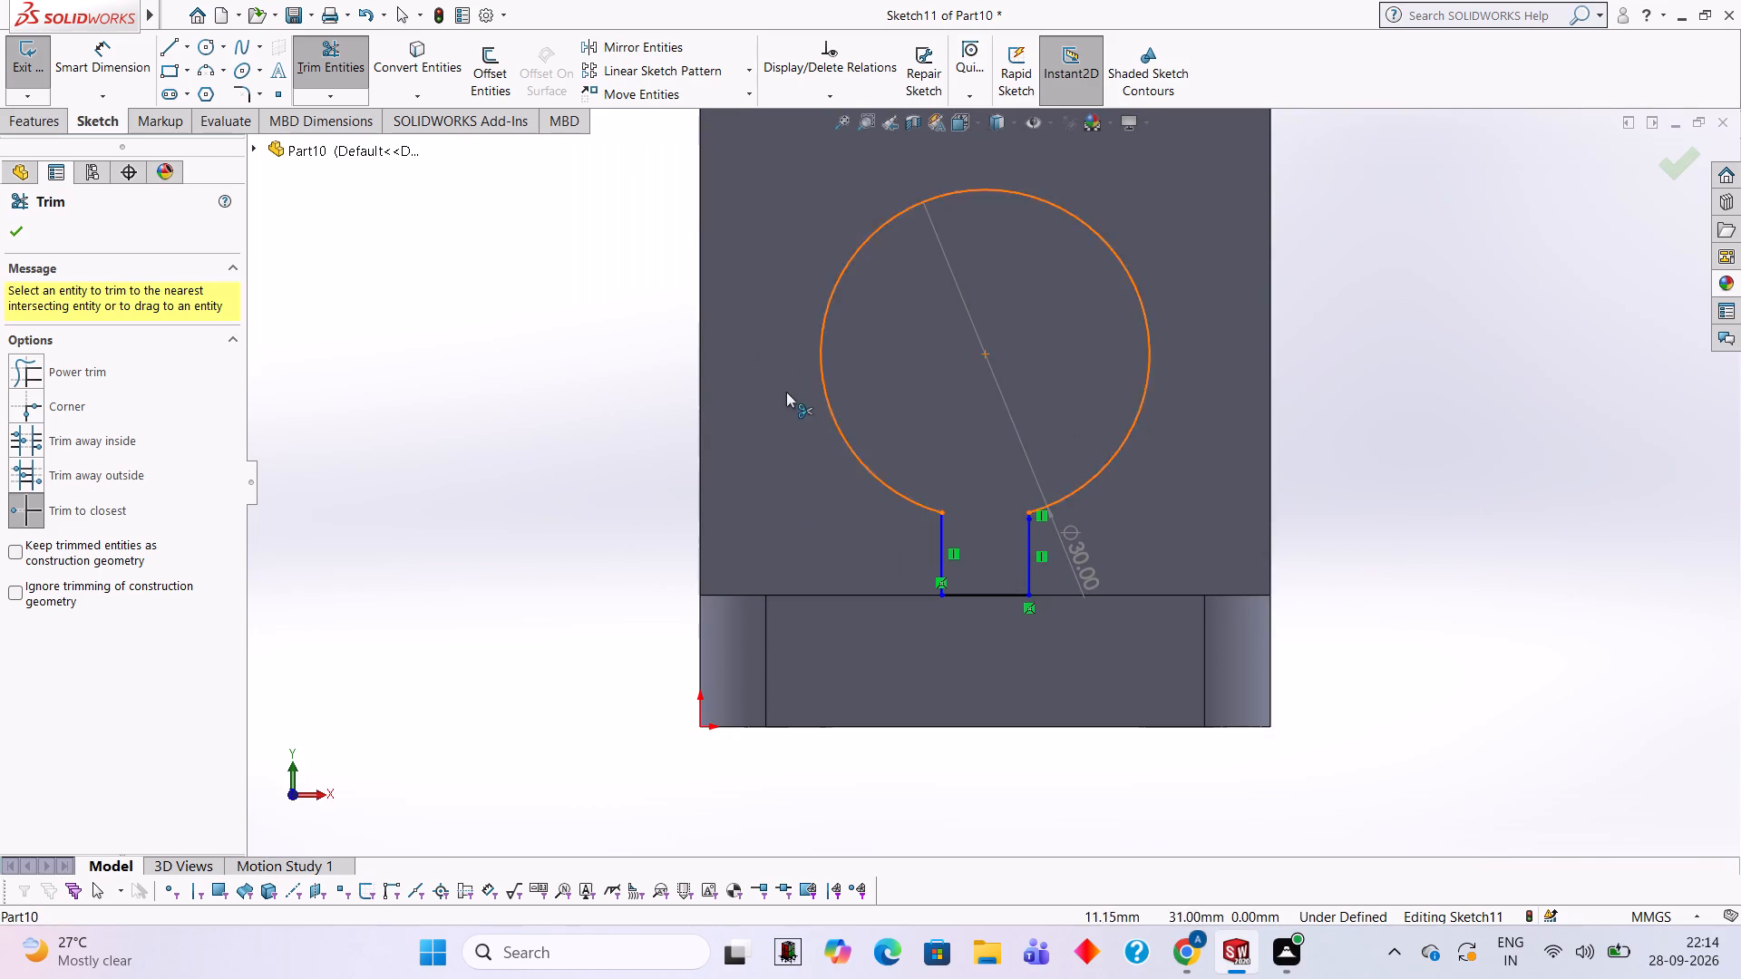
# Extrude the closed circle-and-stem outline 12 mm from the plate's front face as a merged boss.
pyautogui.click(14, 130)
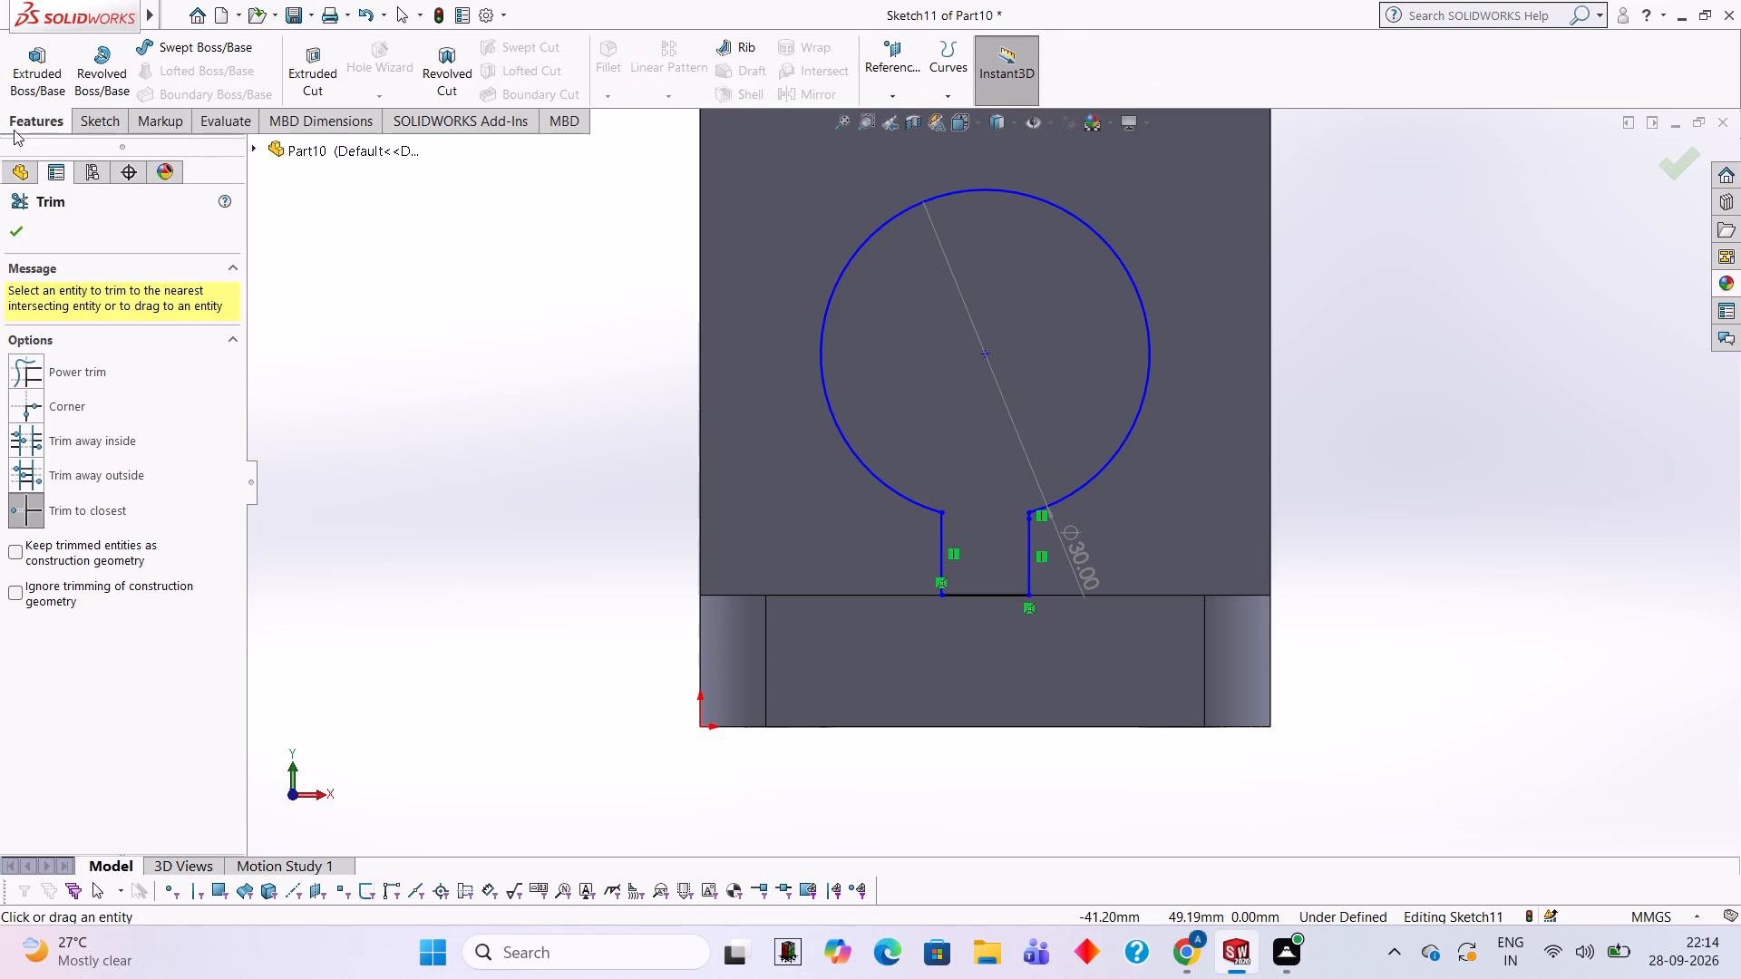
pyautogui.click(29, 80)
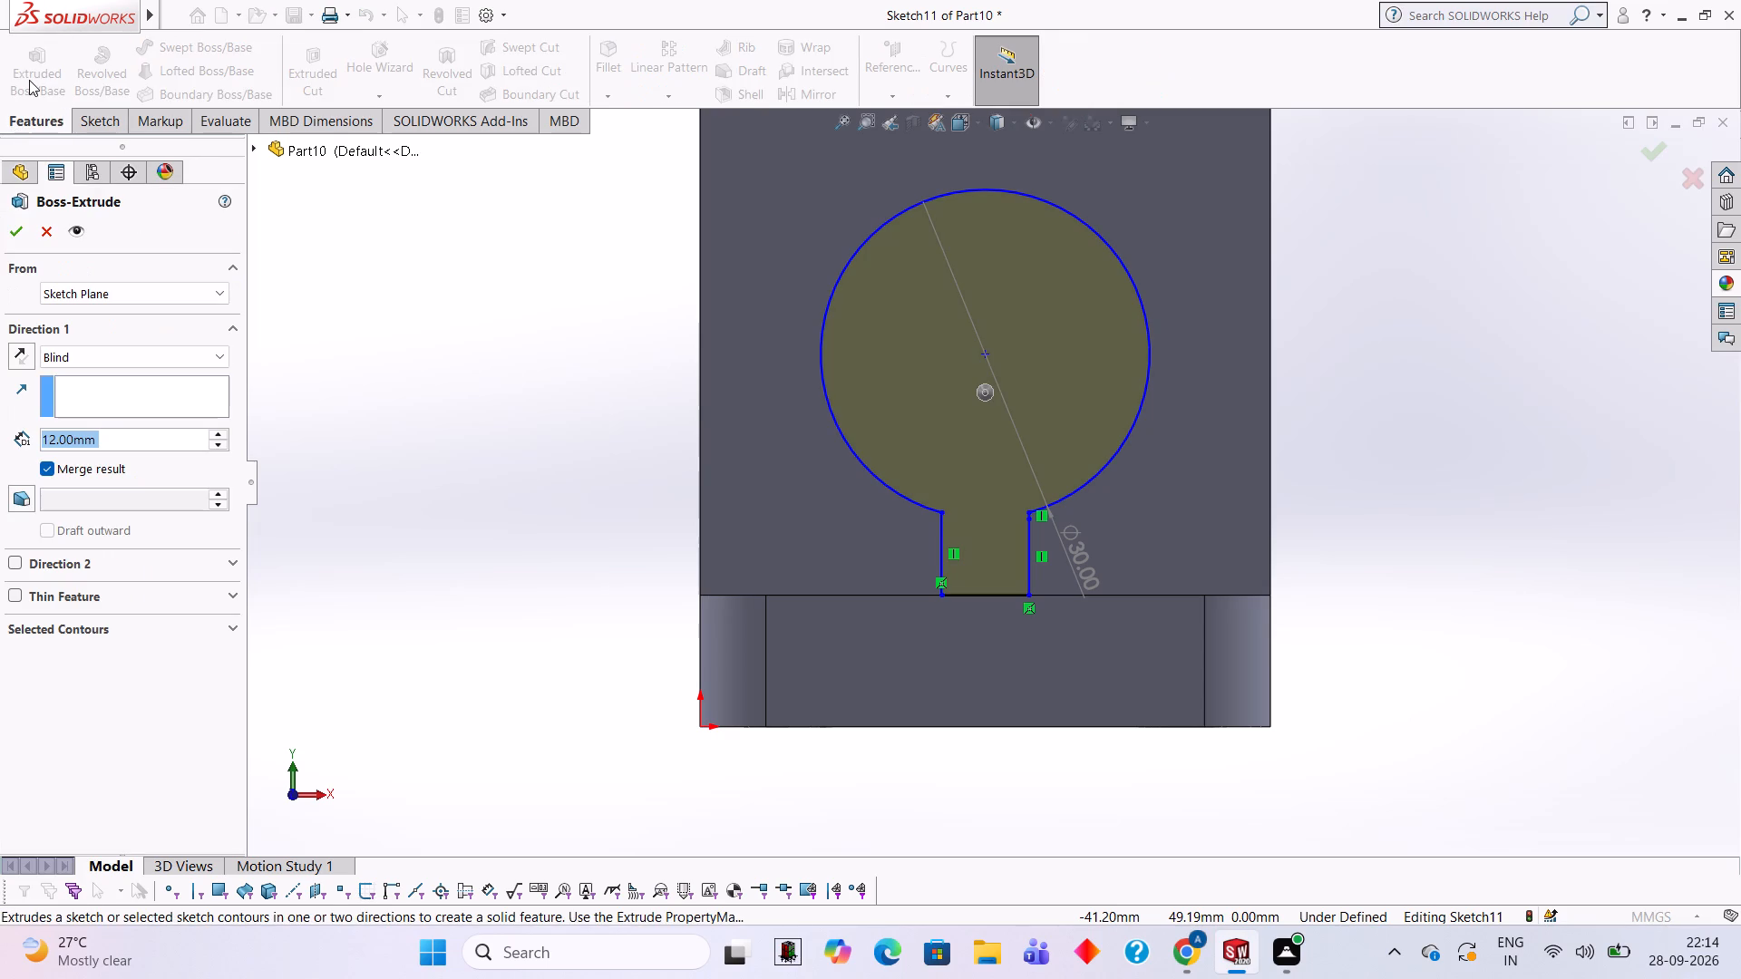
pyautogui.press('Return')
pyautogui.click(1317, 302)
# Start a sketch on the round boss's front face and draw a 20 mm diameter circle concentric with the boss.
pyautogui.scroll(1, 1368, 308)
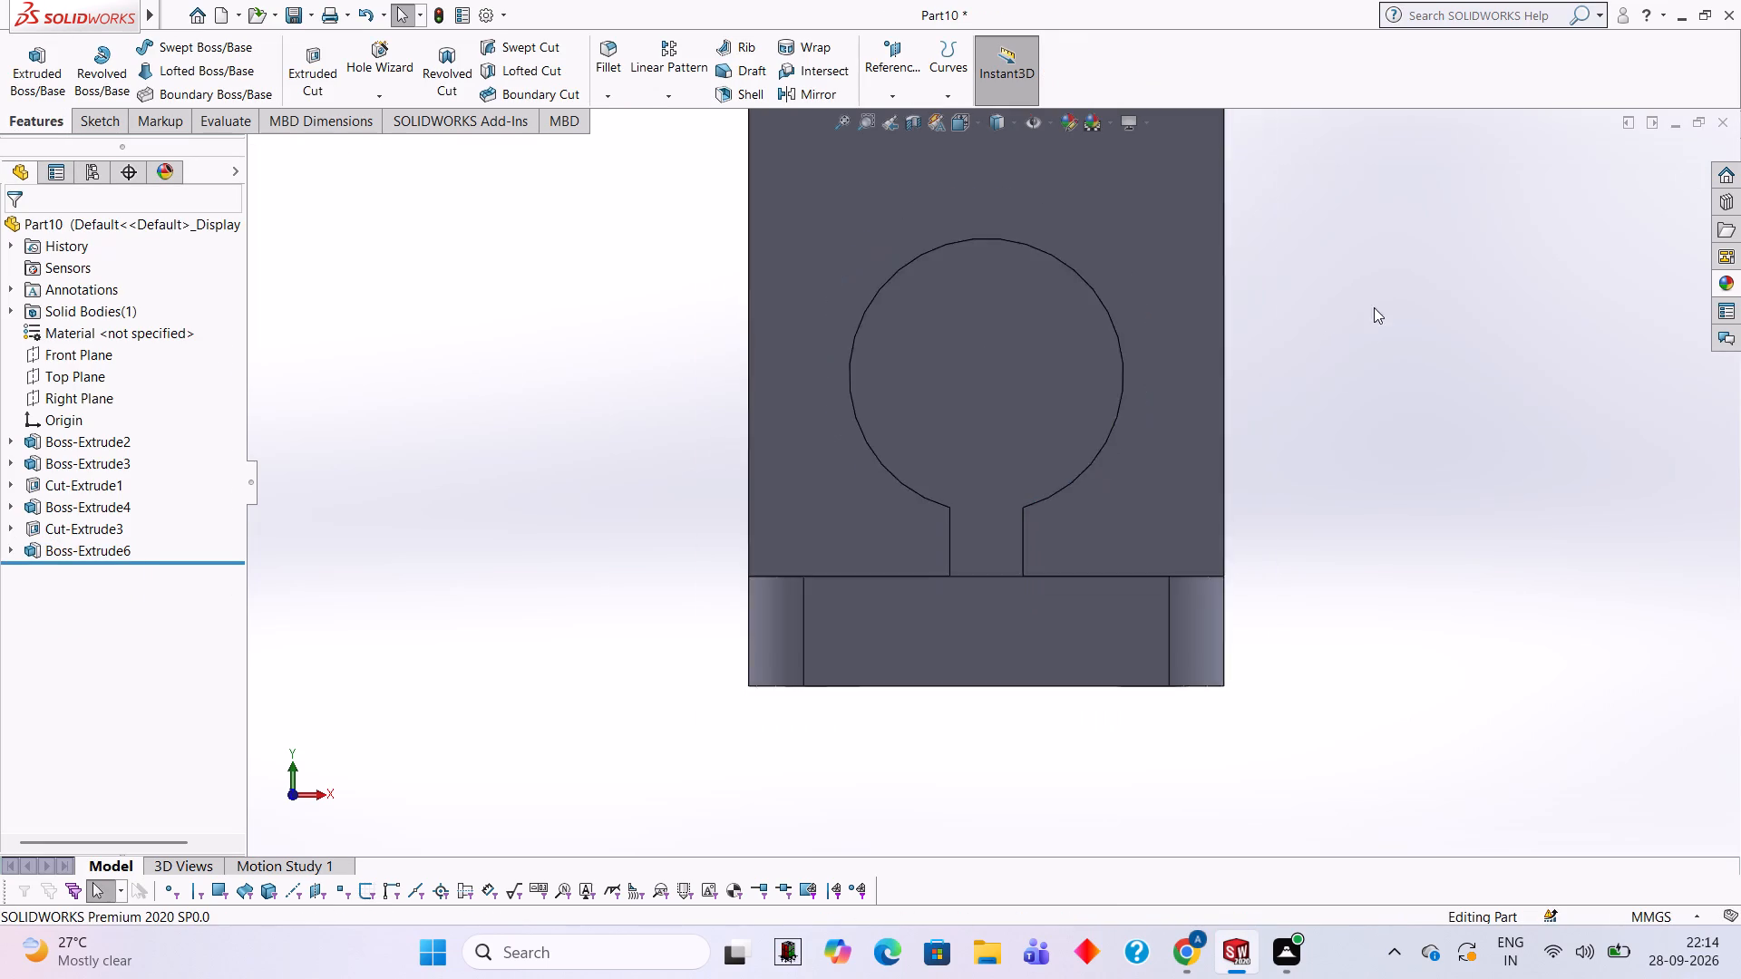
pyautogui.moveTo(1374, 307); pyautogui.dragTo(1277, 338, button='middle')
pyautogui.scroll(2, 1270, 340)
pyautogui.moveTo(1233, 353); pyautogui.dragTo(1349, 362, button='middle')
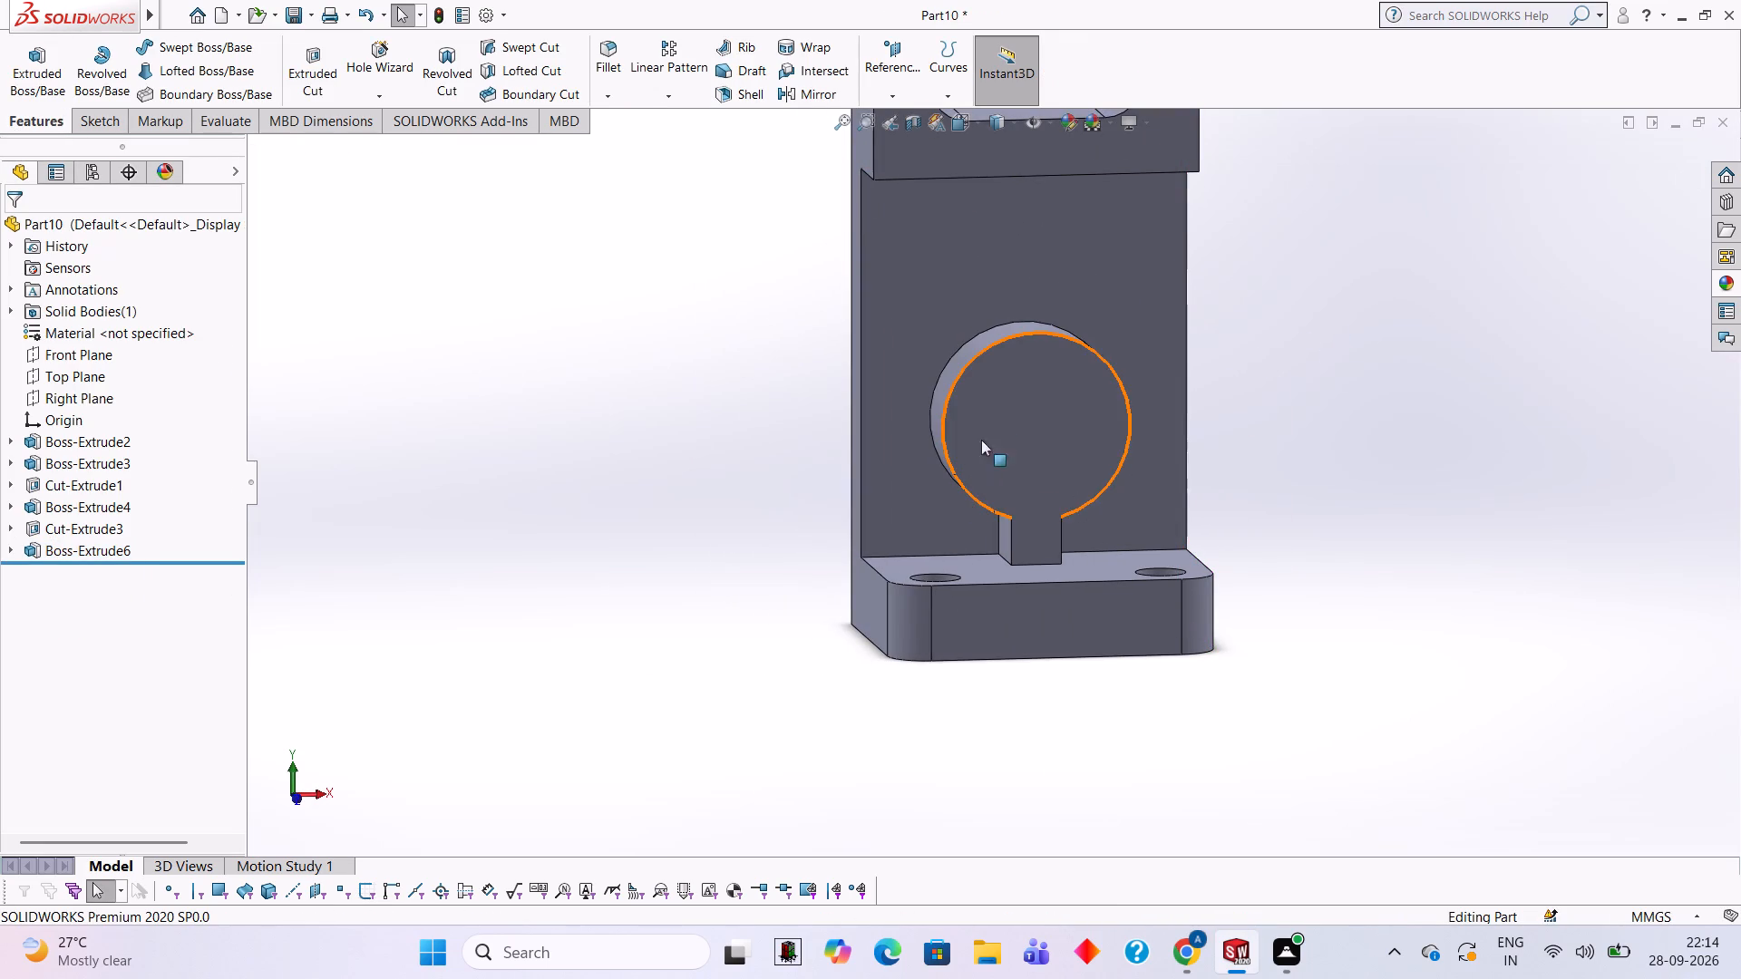
pyautogui.click(1013, 398)
pyautogui.click(1095, 343)
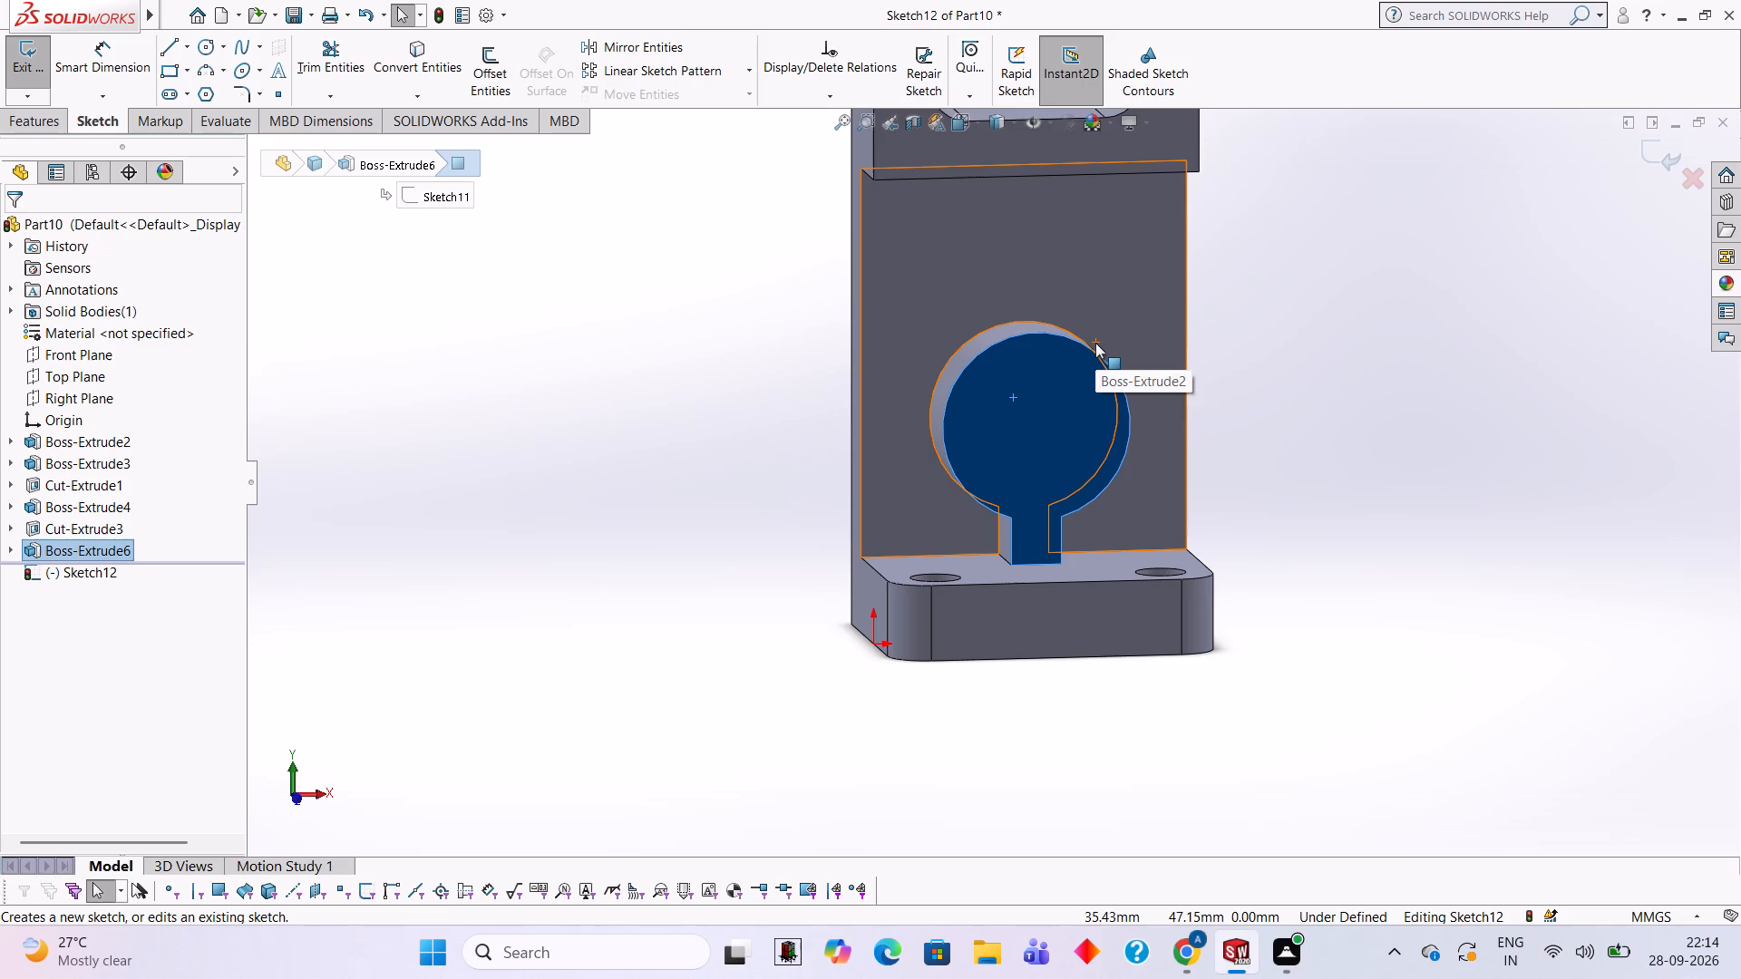
pyautogui.hotkey('ctrl', '8')
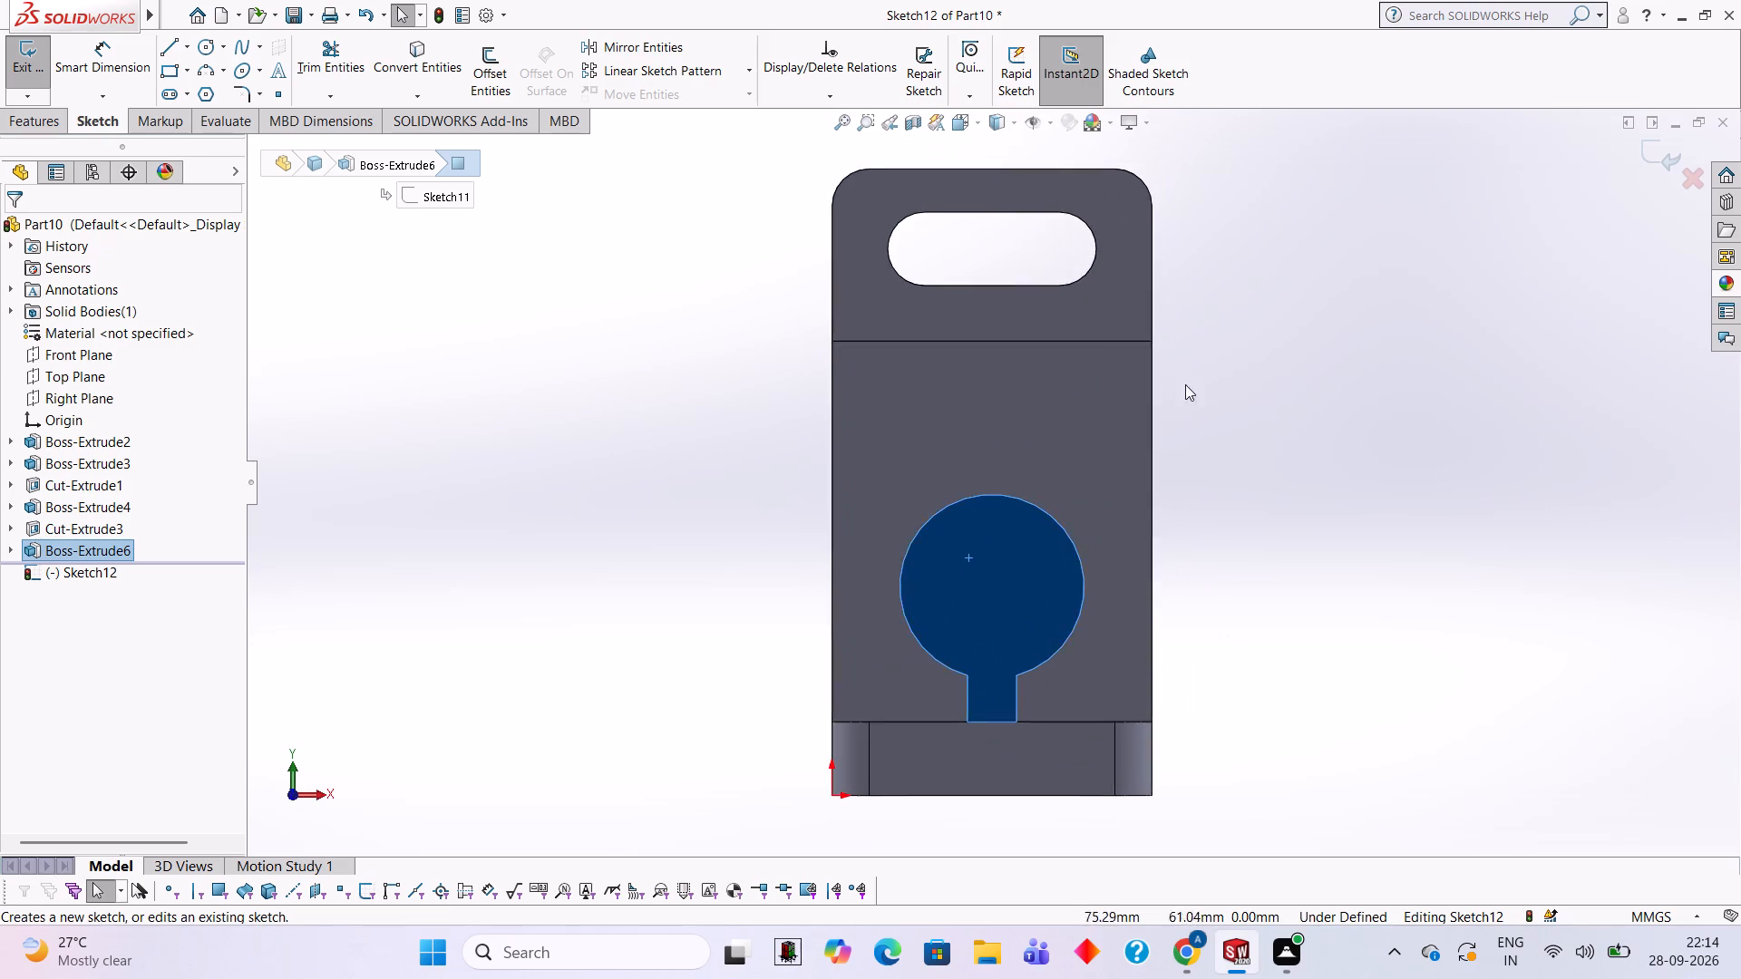
pyautogui.scroll(-2, 1087, 620)
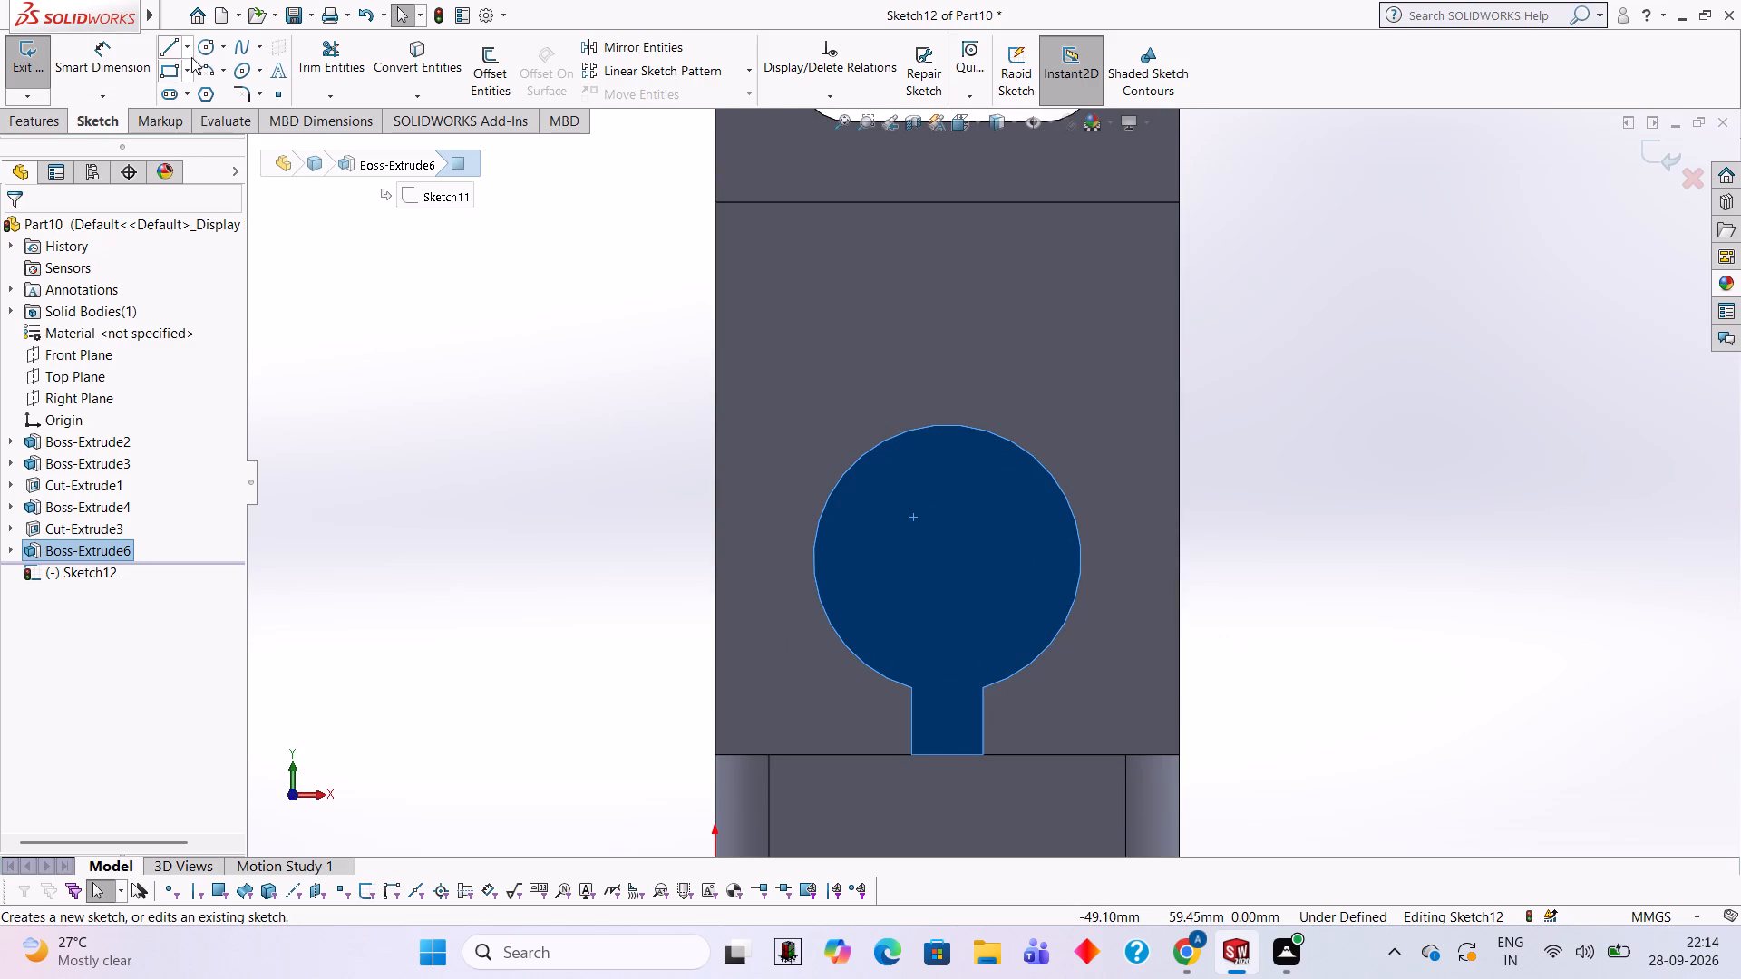
pyautogui.click(198, 53)
pyautogui.scroll(-1, 940, 588)
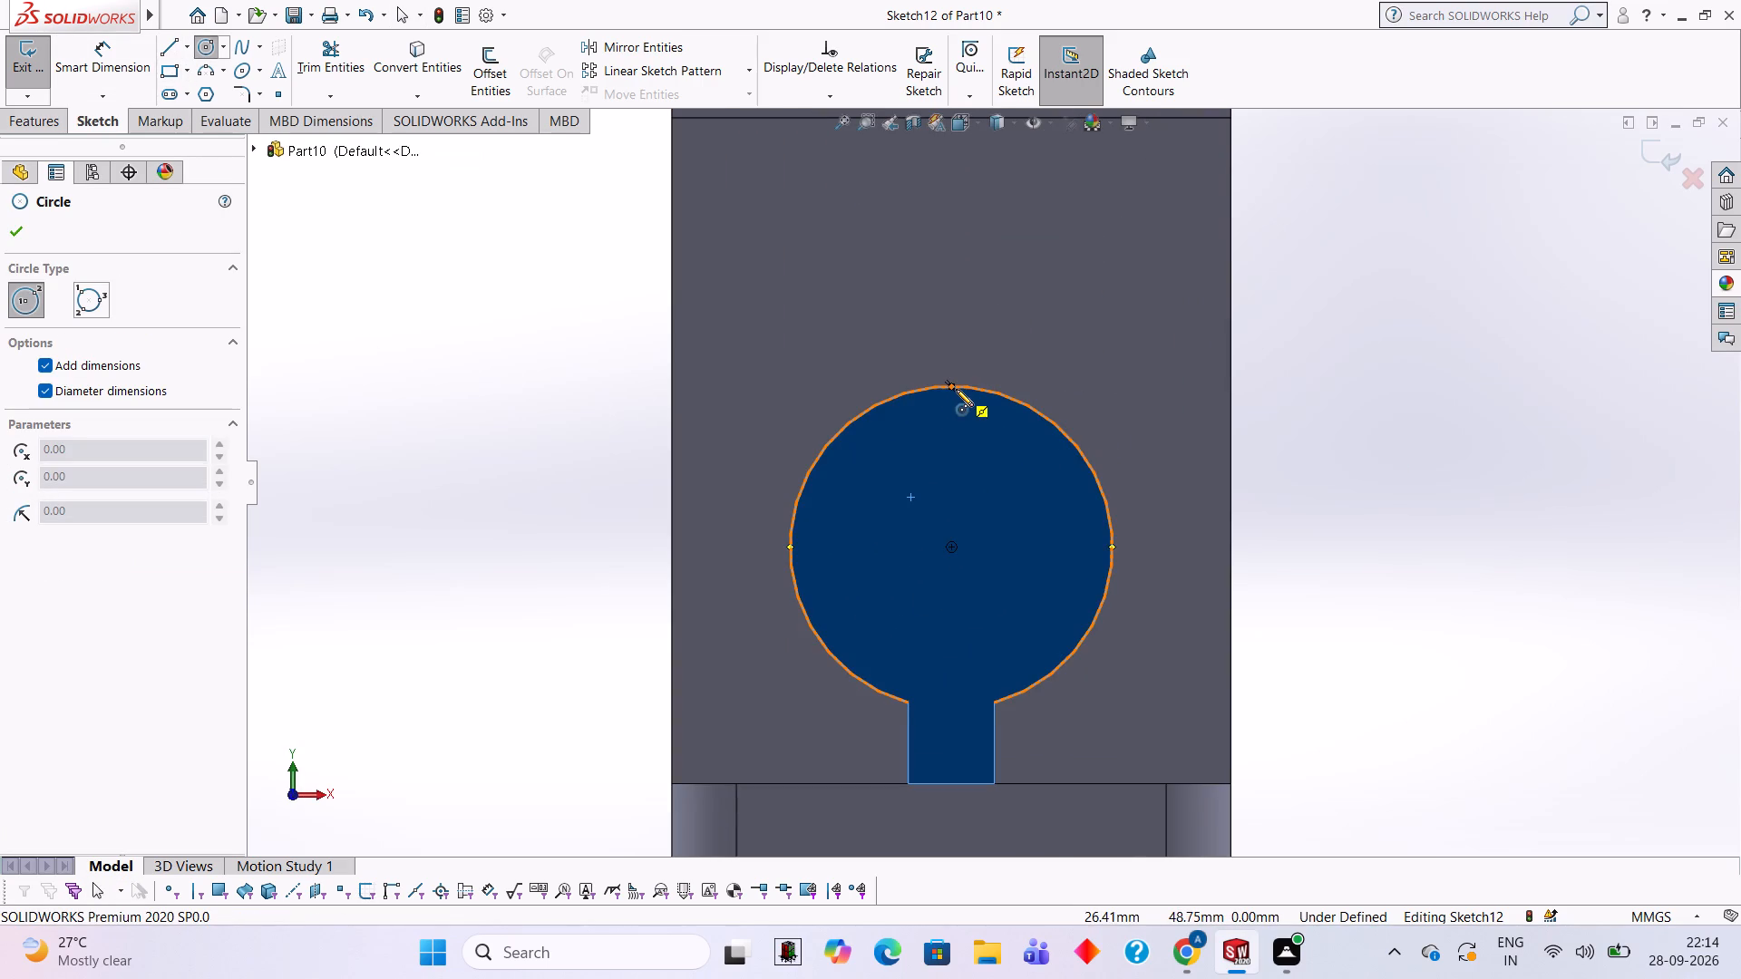
pyautogui.click(948, 547)
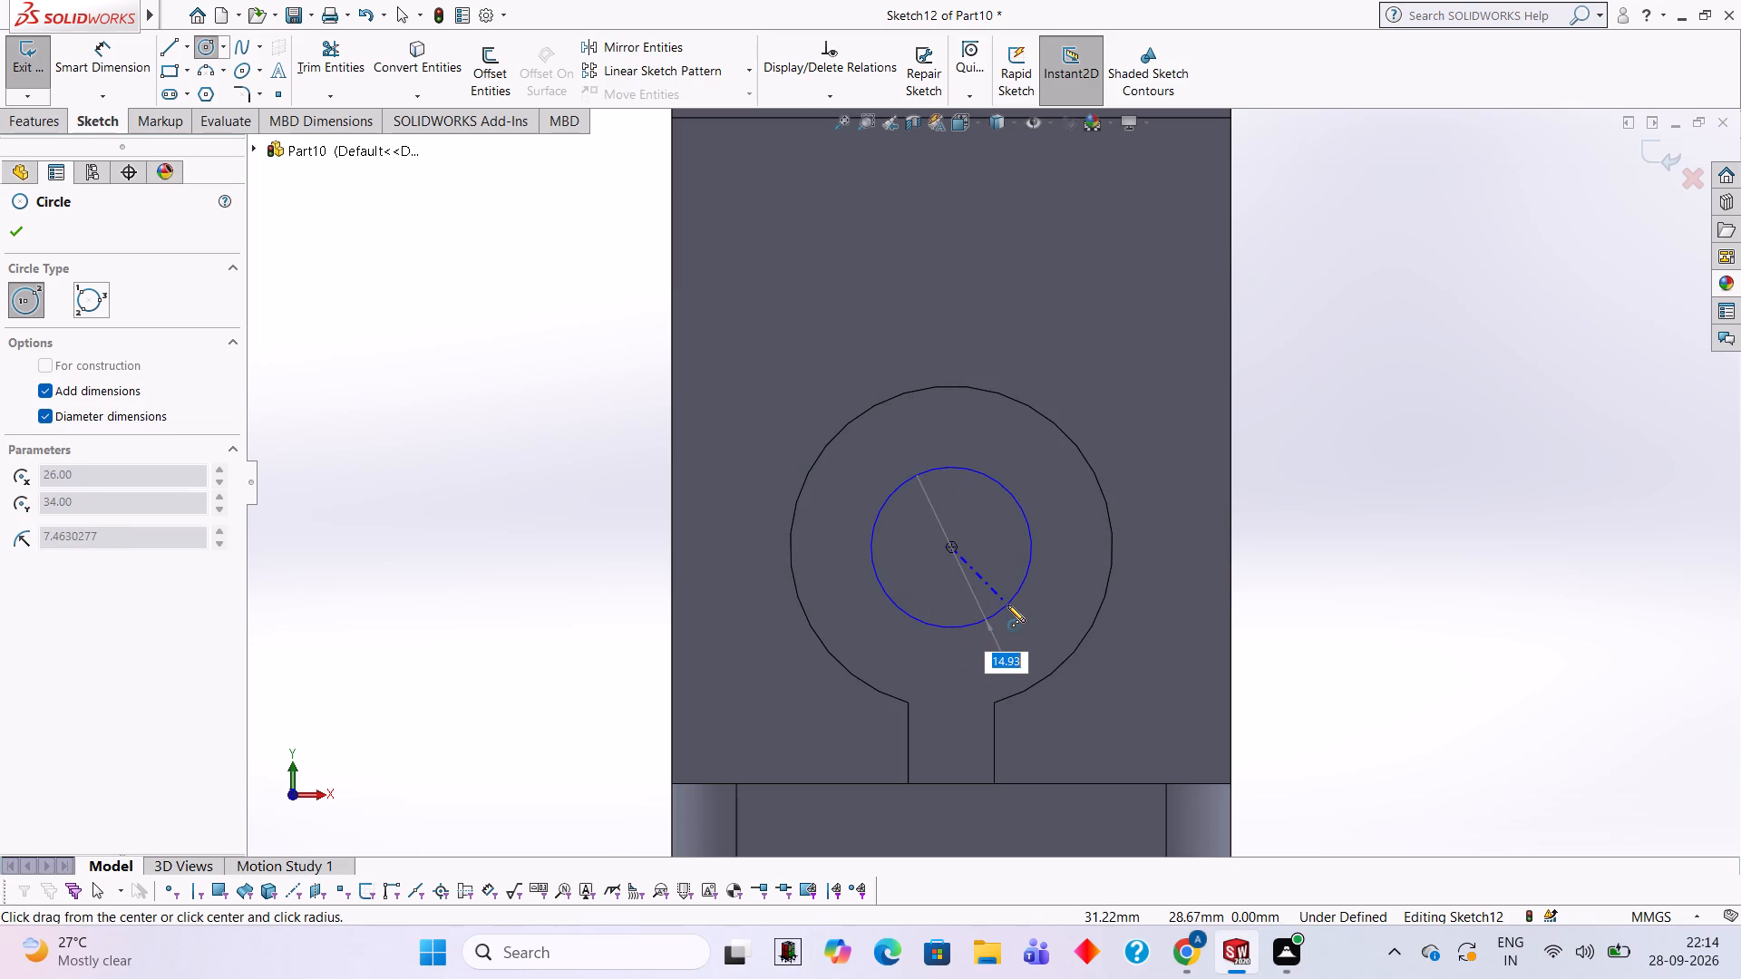
pyautogui.write('20')
pyautogui.press('Return')
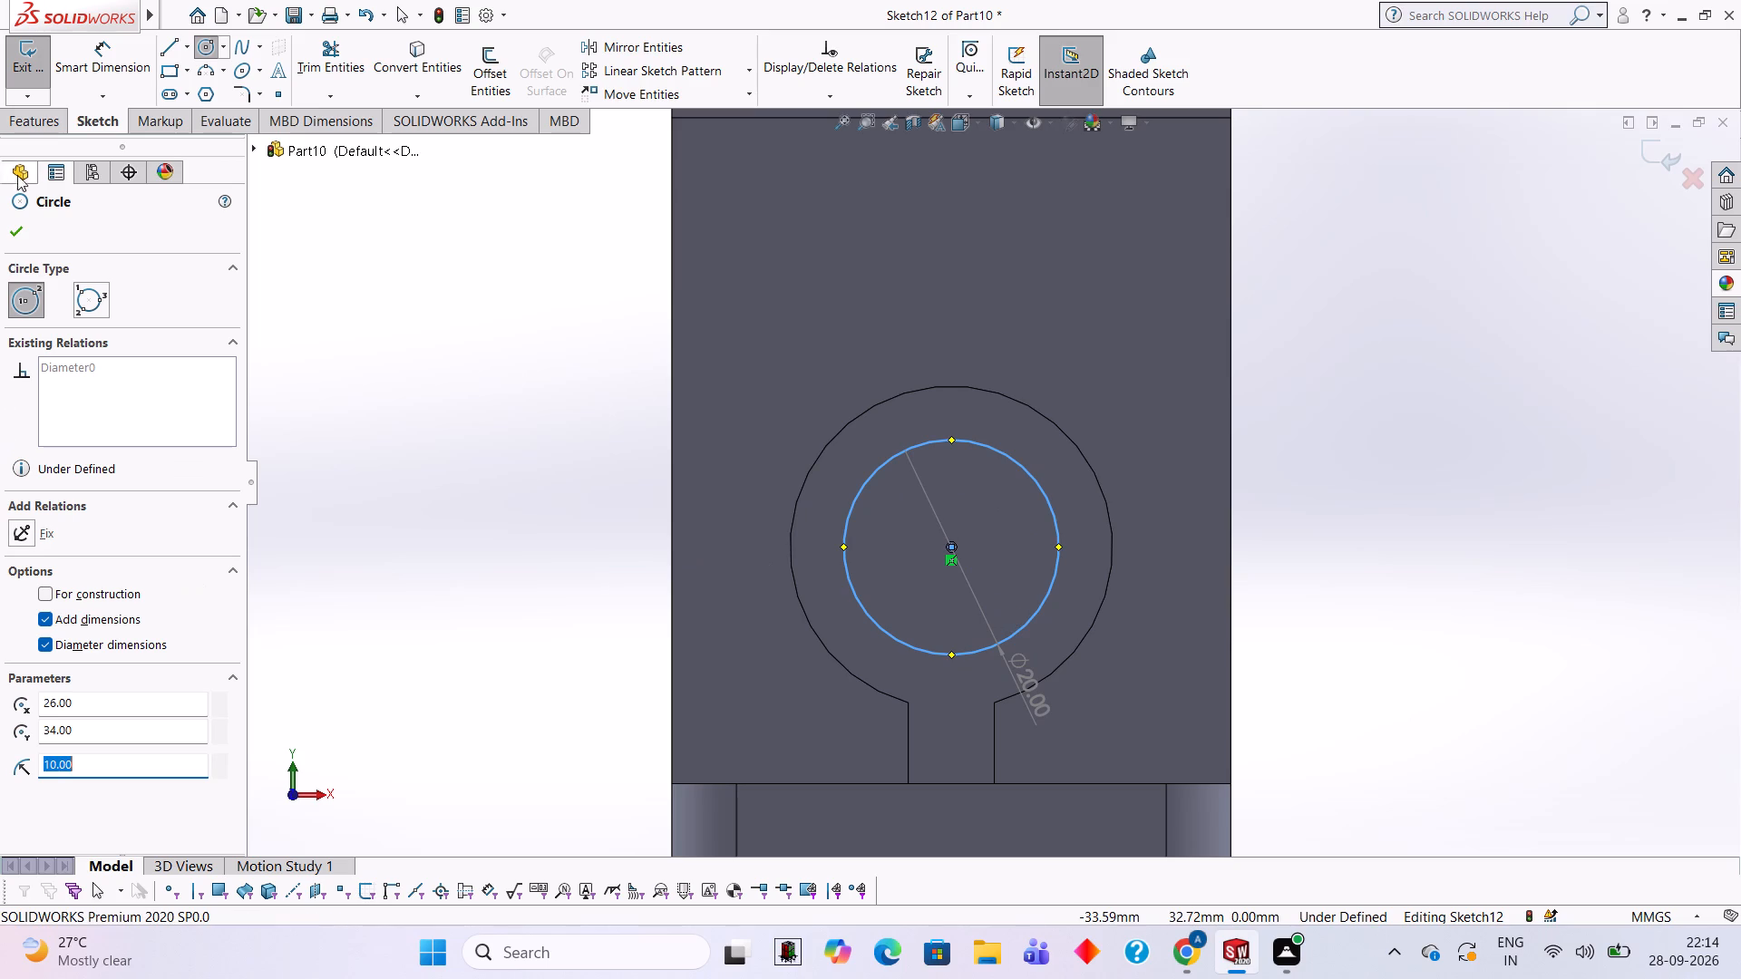
# Cut the 20 mm circle 12 mm deep through the round boss with Extruded Cut.
pyautogui.click(40, 117)
pyautogui.click(320, 72)
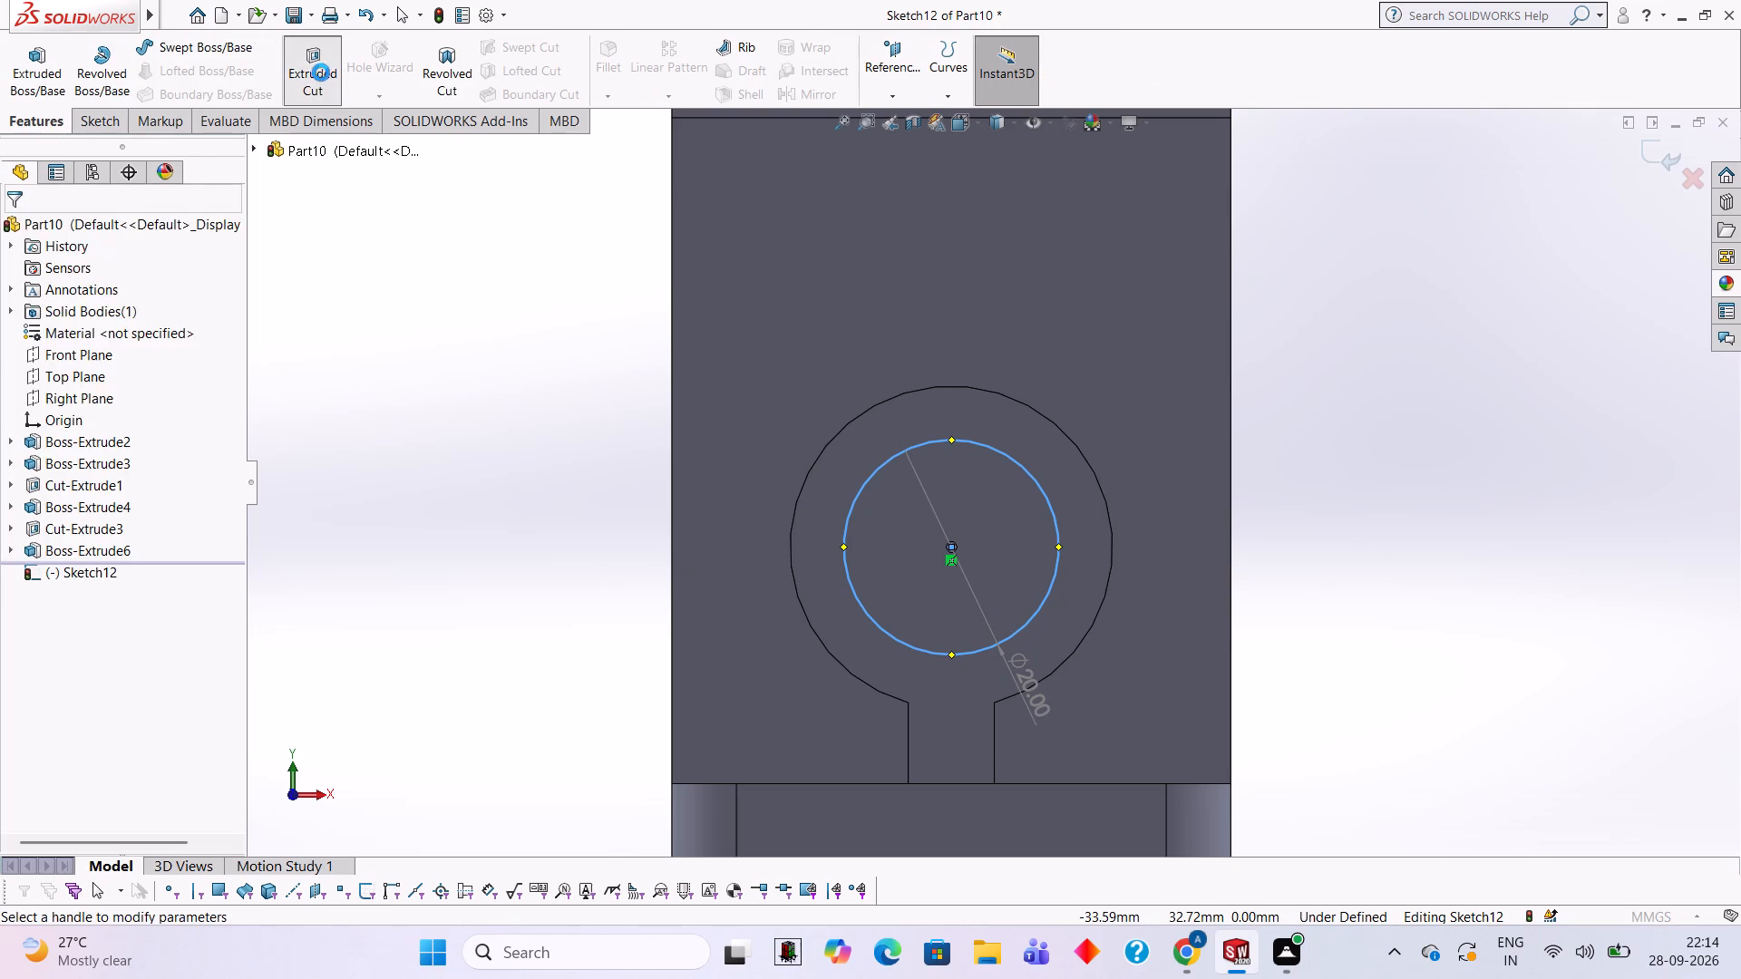
pyautogui.click(23, 237)
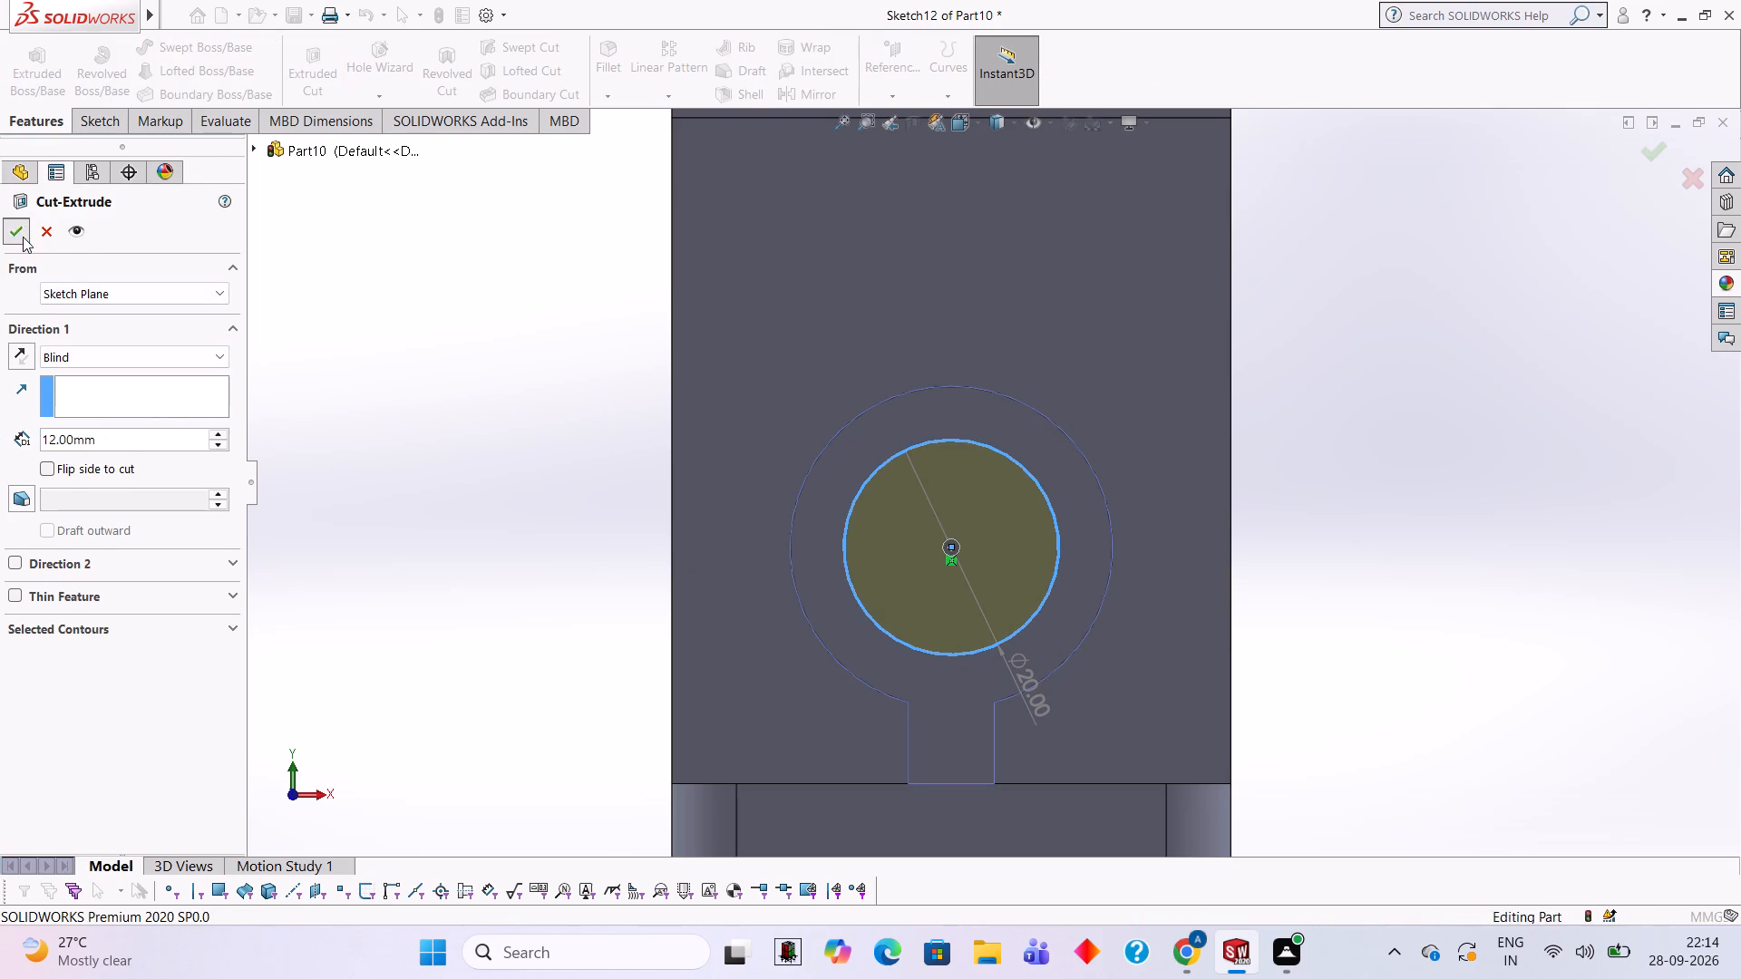
pyautogui.click(1321, 349)
# Examine the bracket's slotted block, bored boss and foot from several angles.
pyautogui.scroll(2, 1369, 335)
pyautogui.moveTo(1412, 230); pyautogui.dragTo(1386, 328, button='middle')
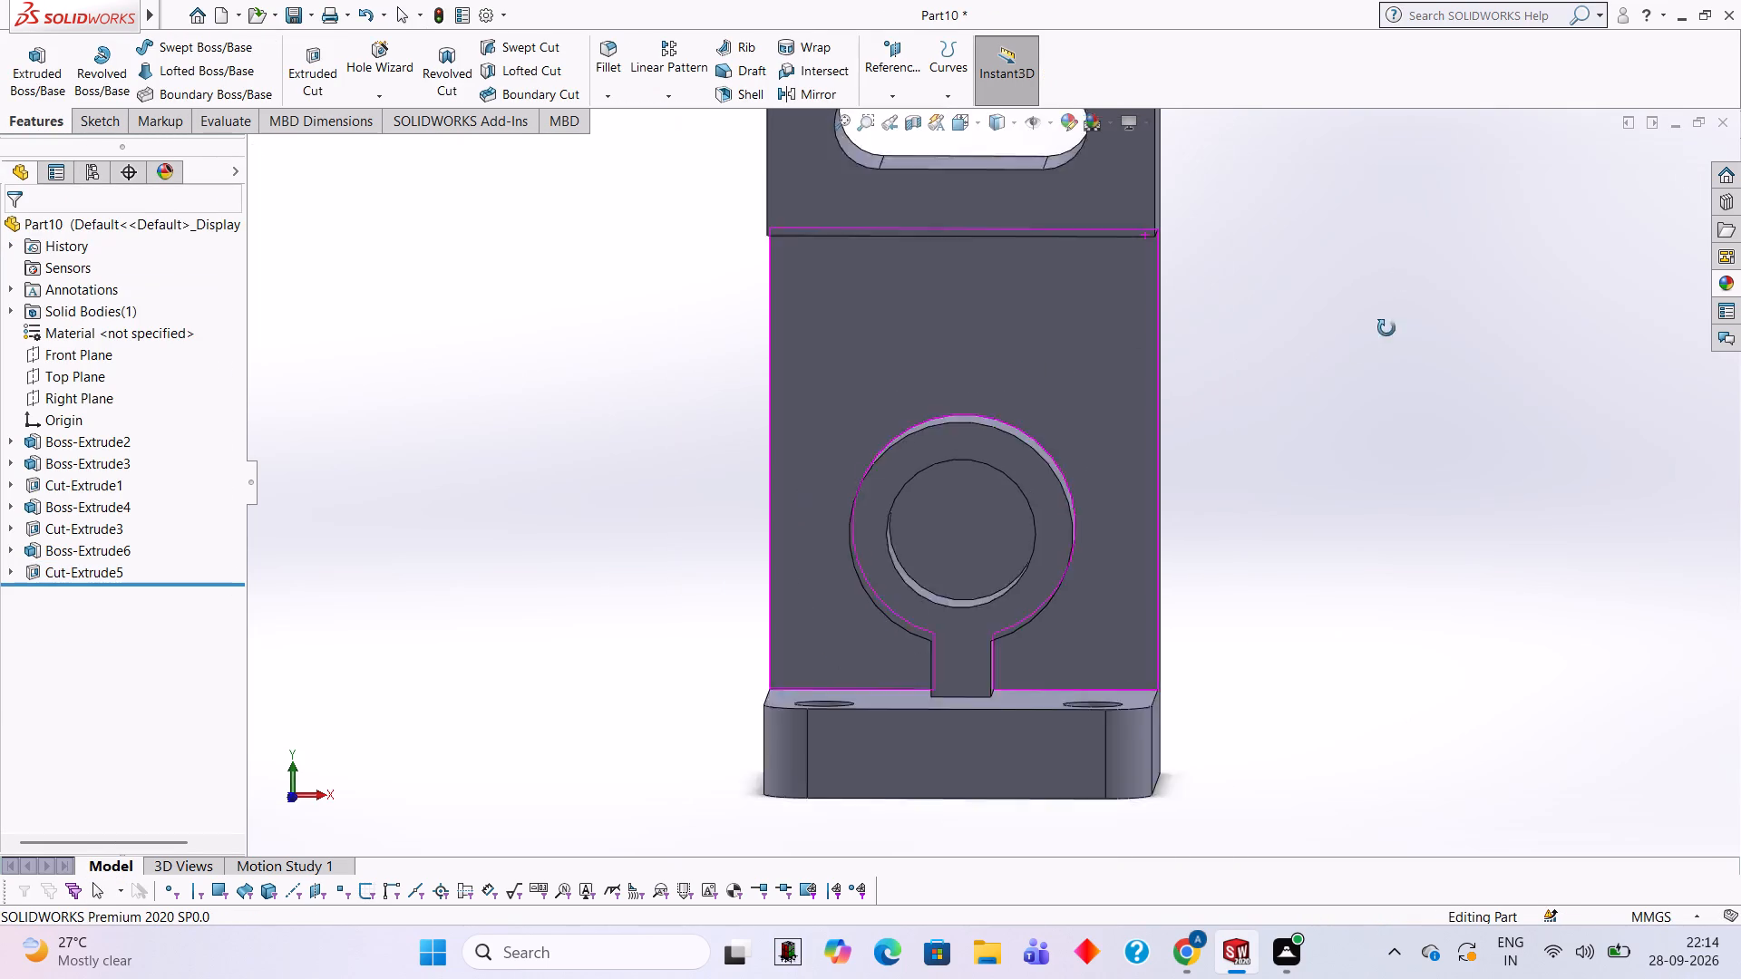
pyautogui.moveTo(1386, 328); pyautogui.dragTo(1339, 379, button='middle')
pyautogui.scroll(4, 1322, 404)
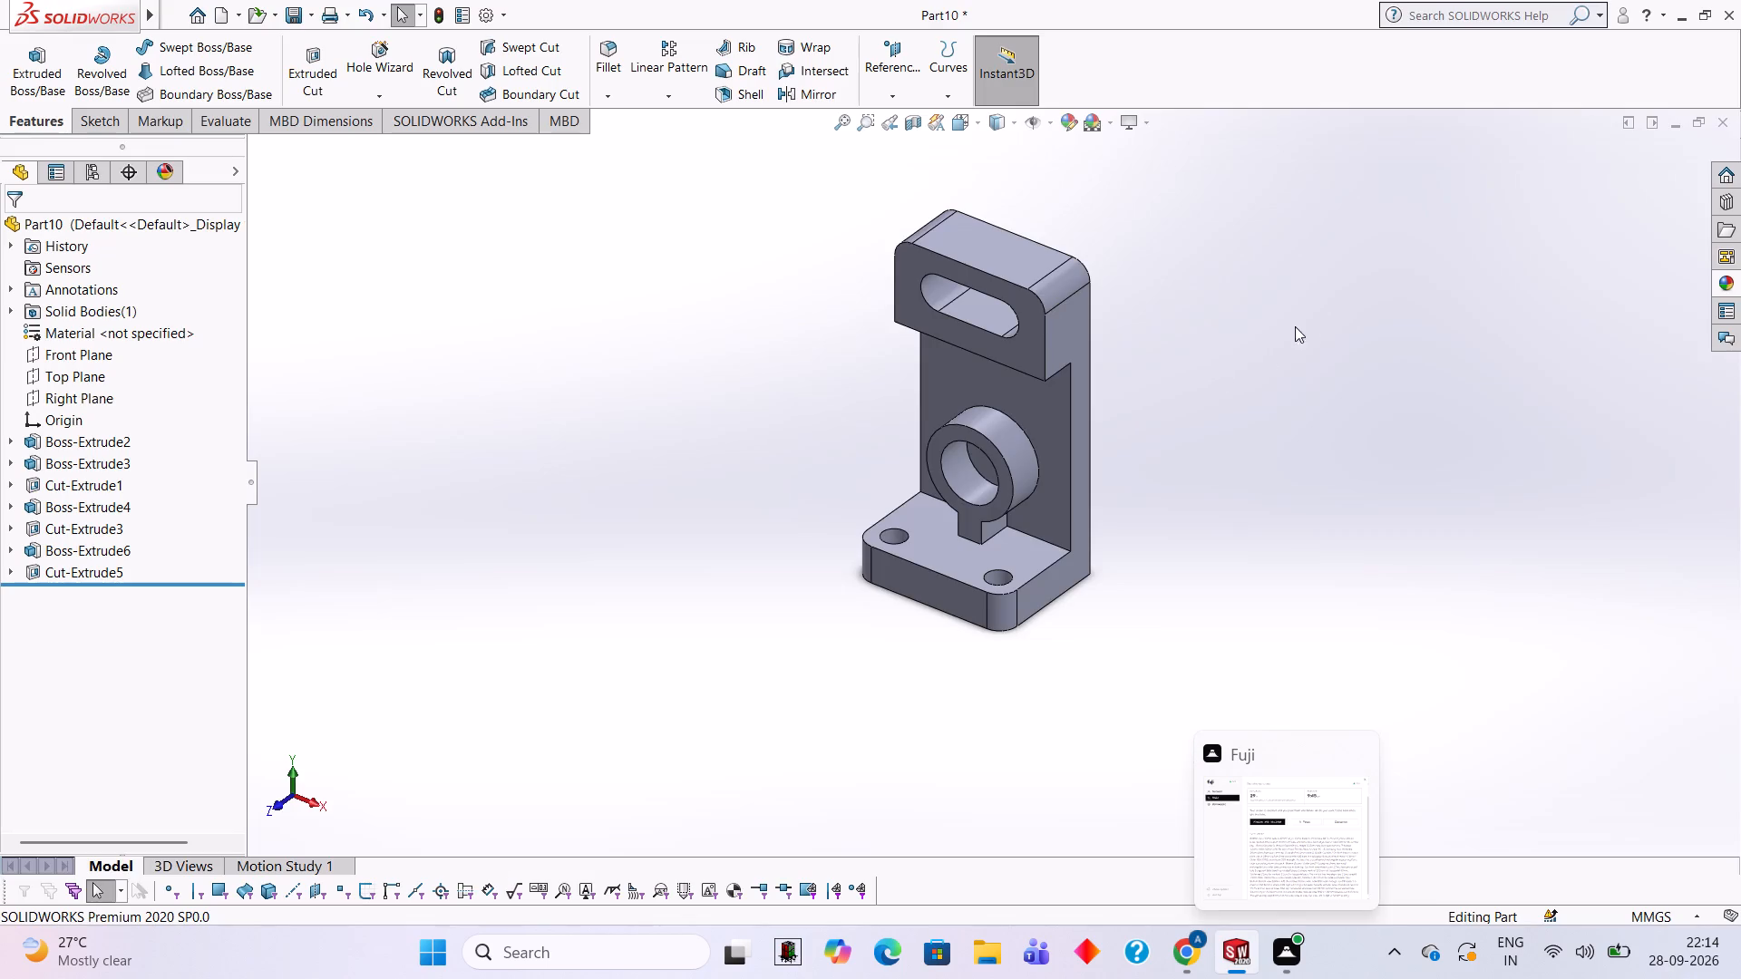
pyautogui.moveTo(1261, 358); pyautogui.dragTo(1225, 272, button='middle')
pyautogui.moveTo(1235, 284); pyautogui.dragTo(1262, 312, button='middle')
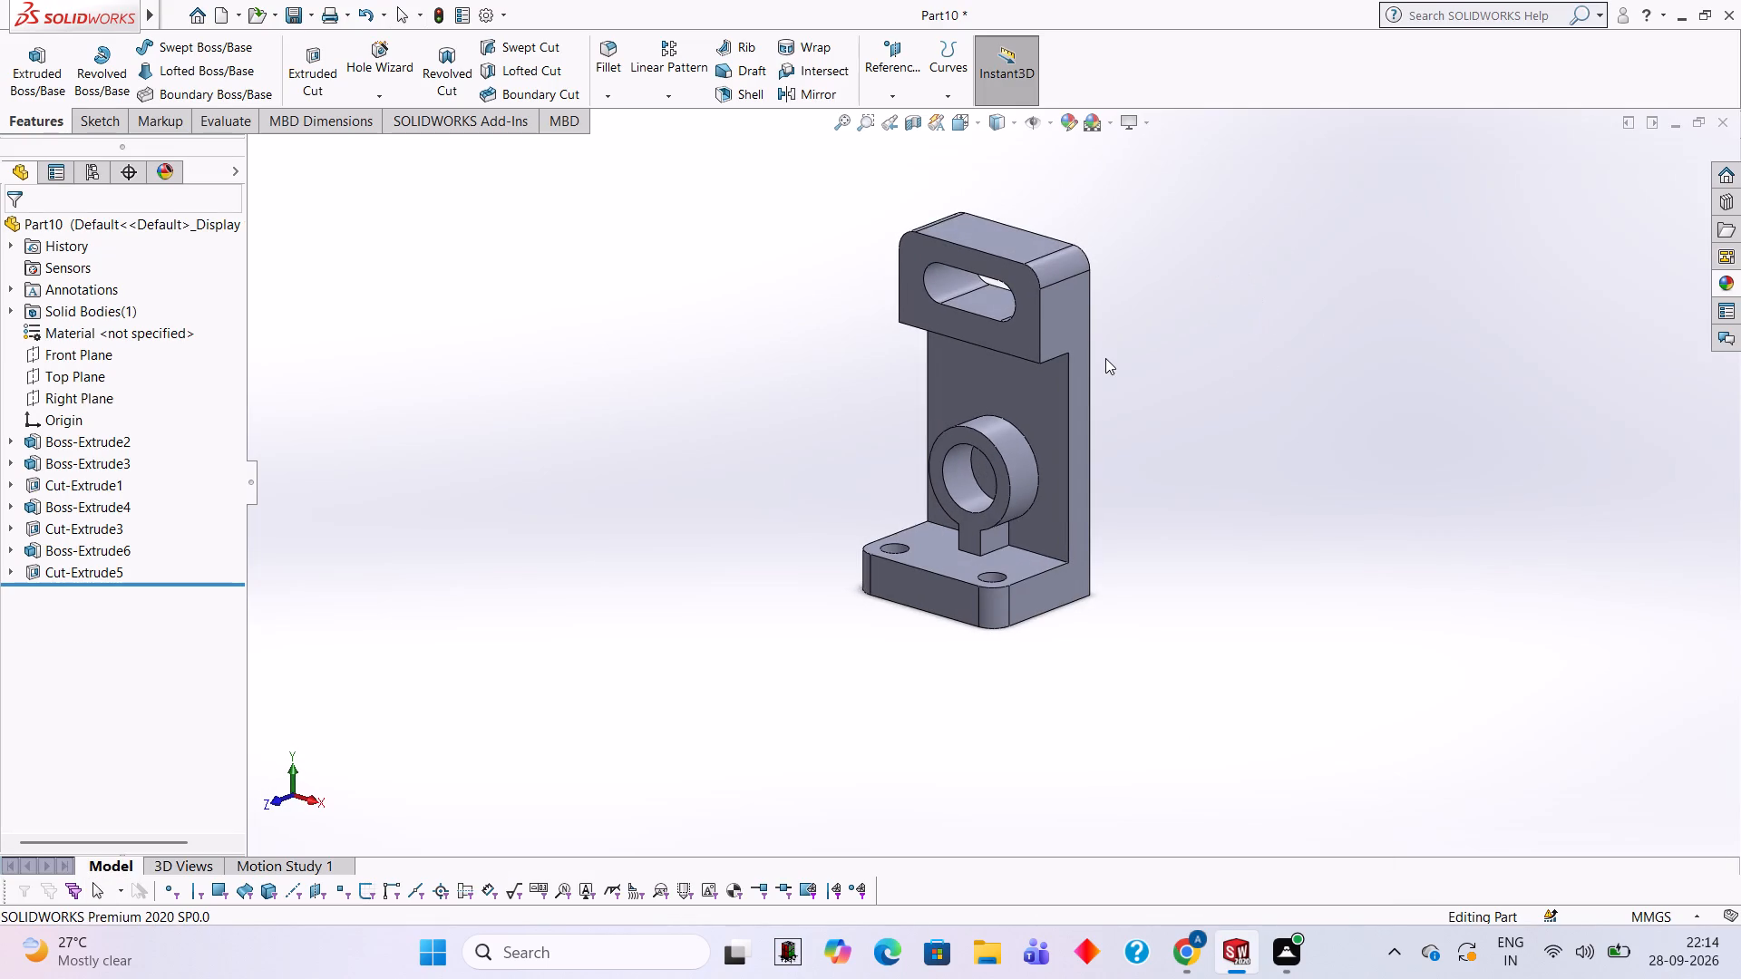
pyautogui.scroll(2, 1105, 358)
pyautogui.scroll(-4, 1075, 355)
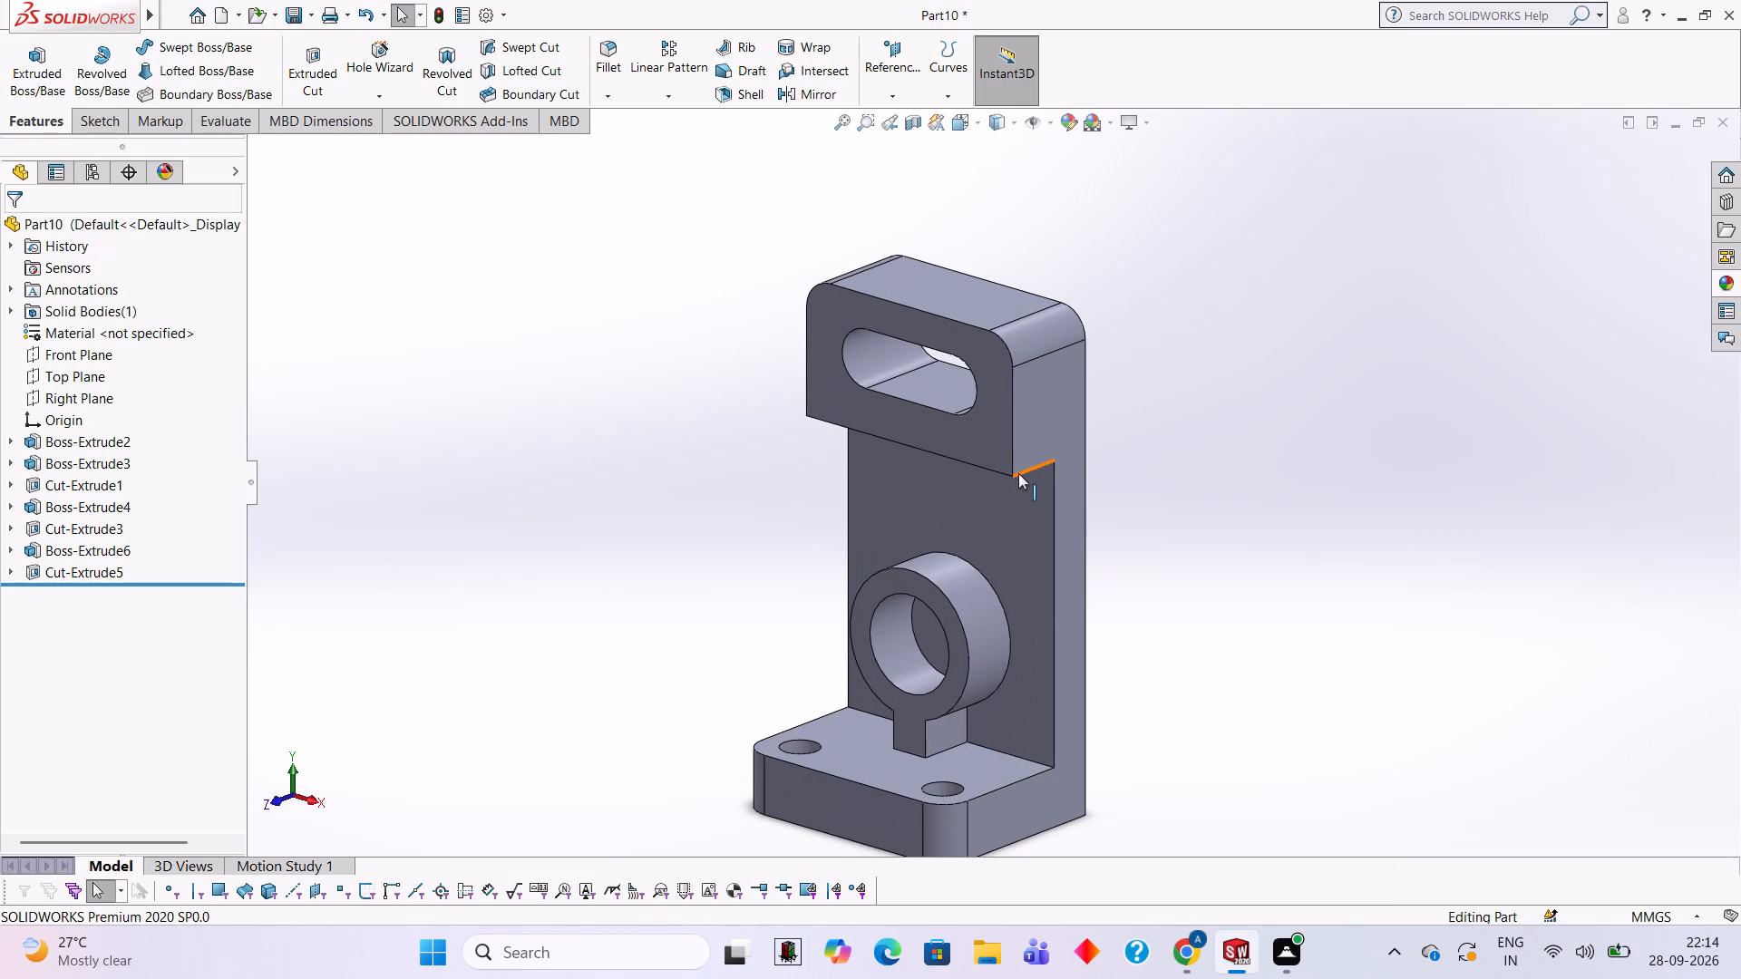
pyautogui.scroll(-1, 1048, 445)
pyautogui.scroll(1, 1048, 445)
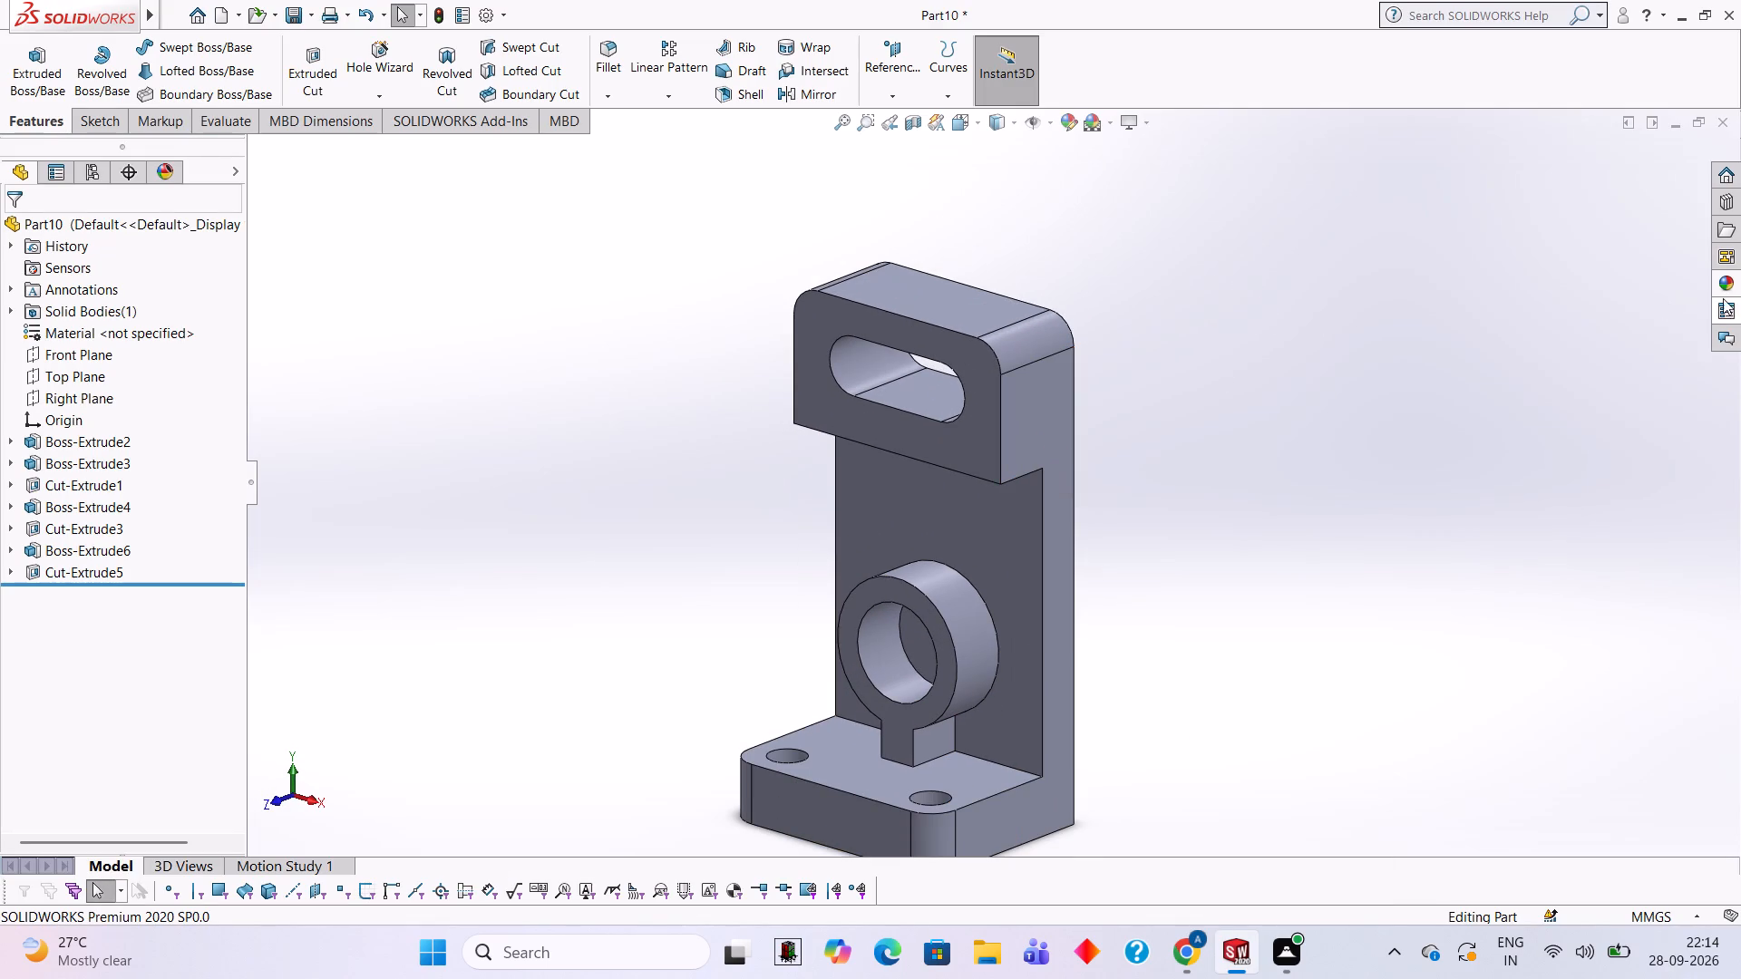
# Apply the Blue LED appearance to the whole body.
pyautogui.click(1730, 286)
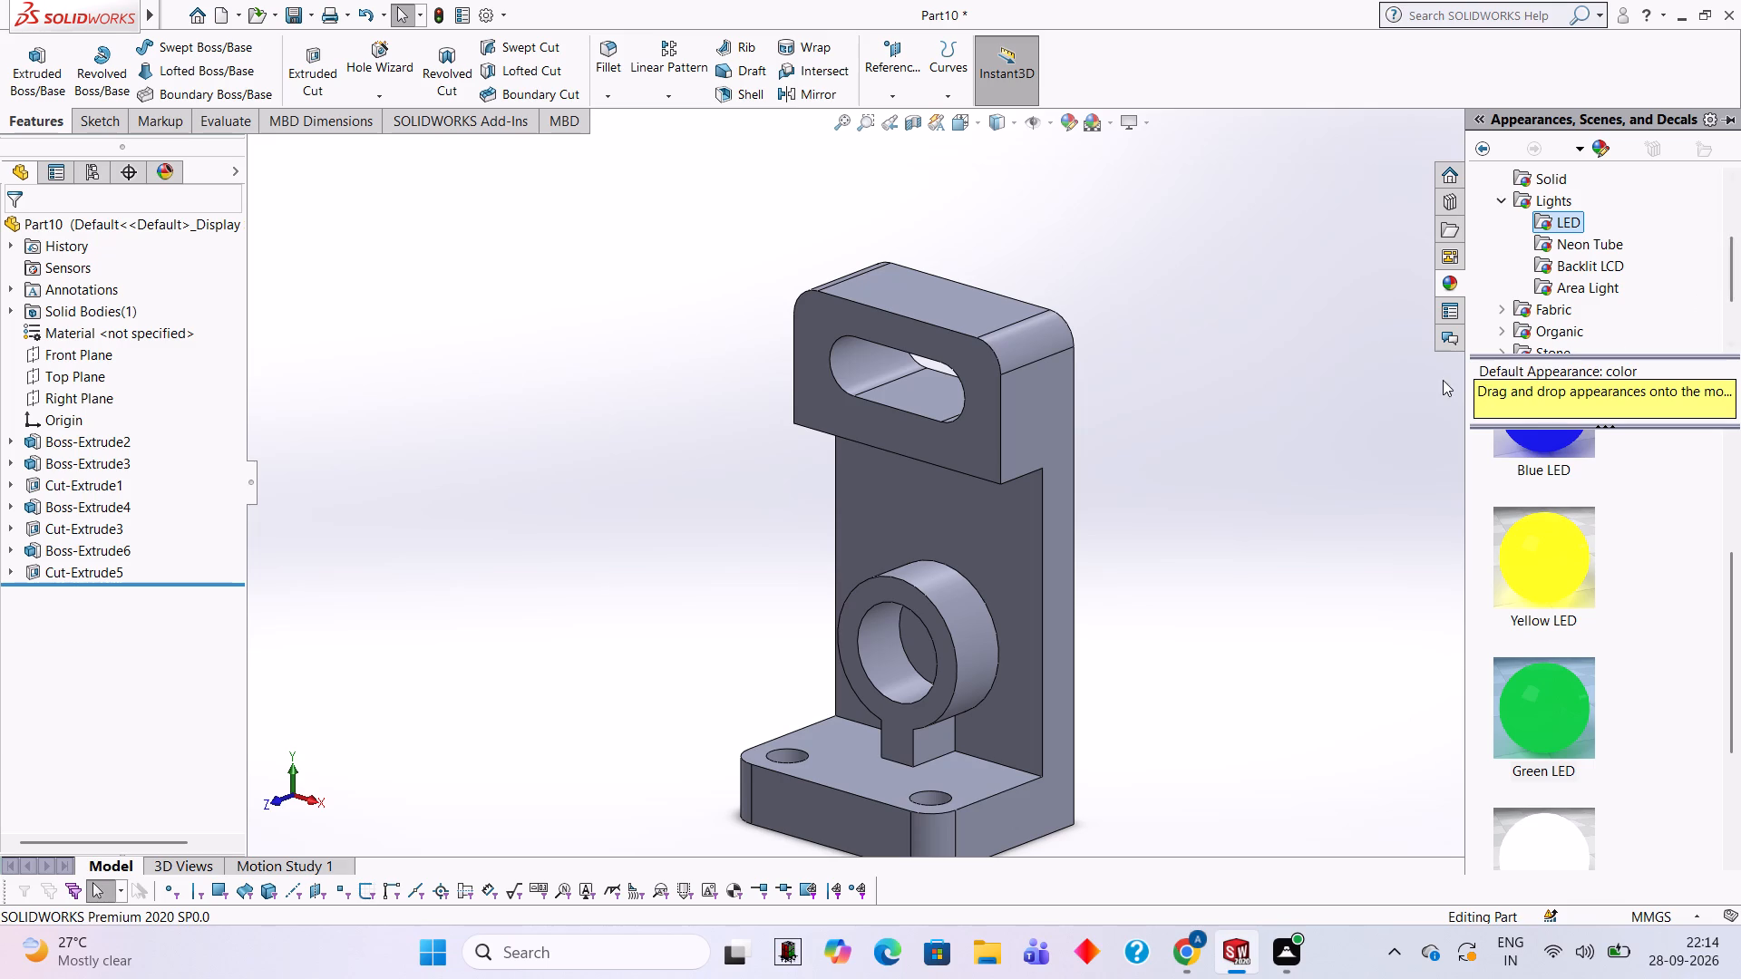
pyautogui.scroll(2, 1598, 583)
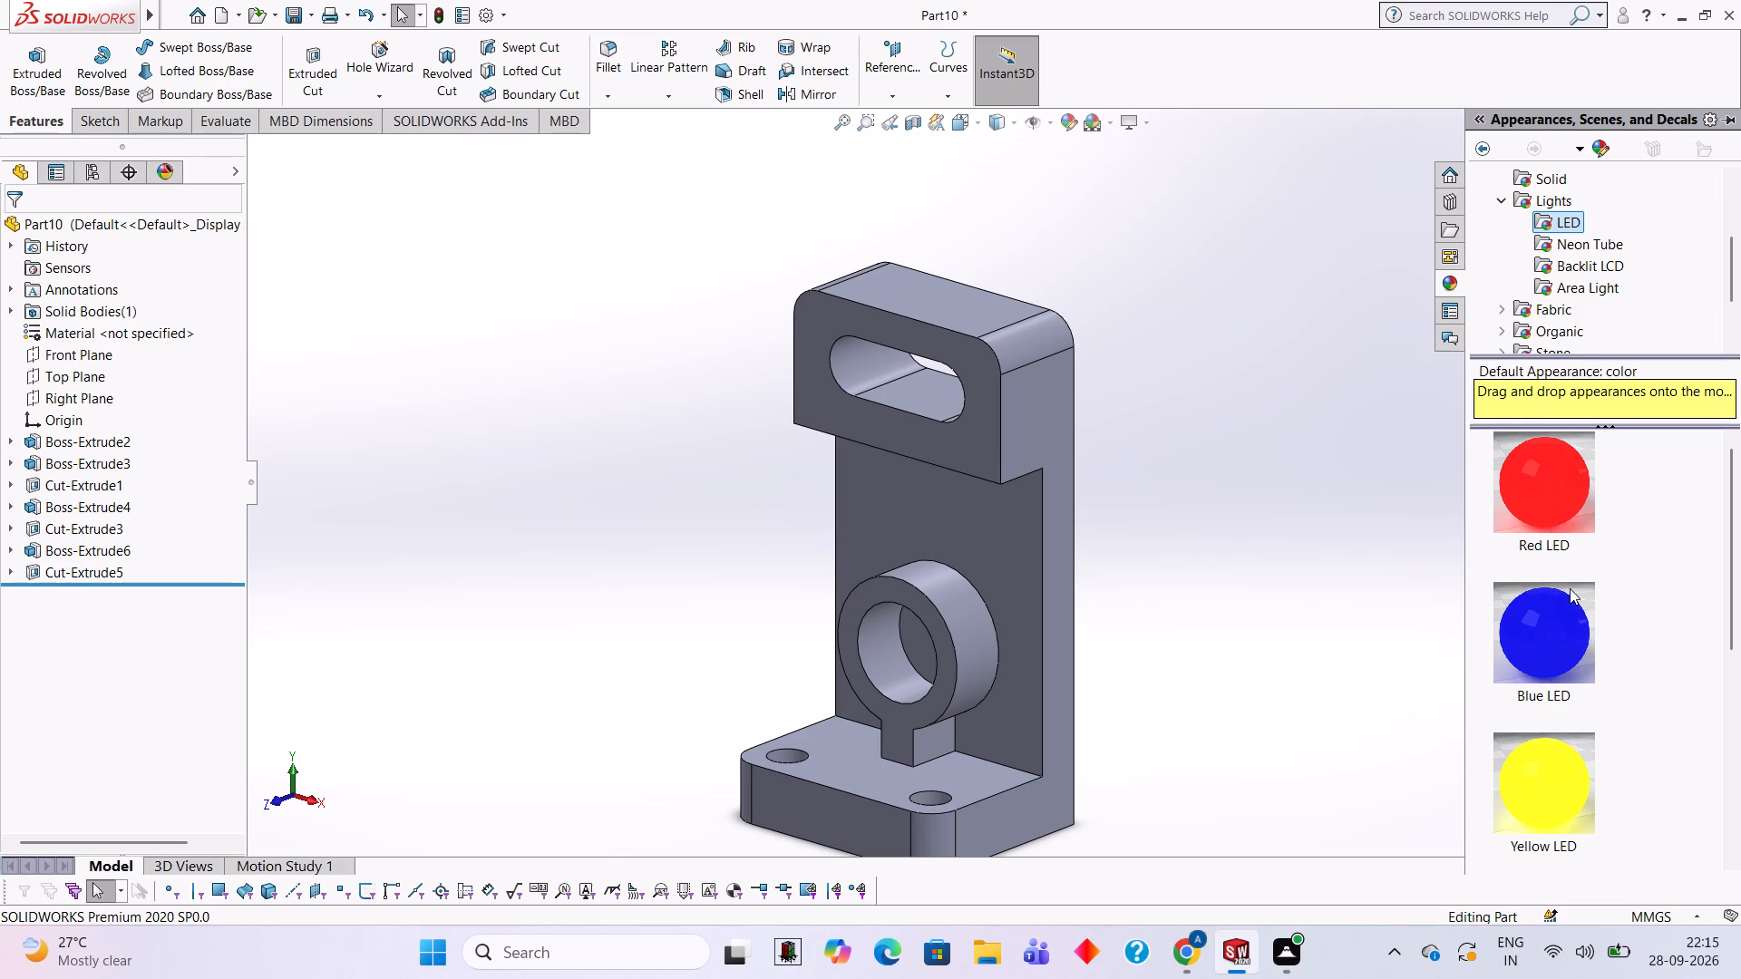
pyautogui.moveTo(1563, 627); pyautogui.dragTo(987, 559)
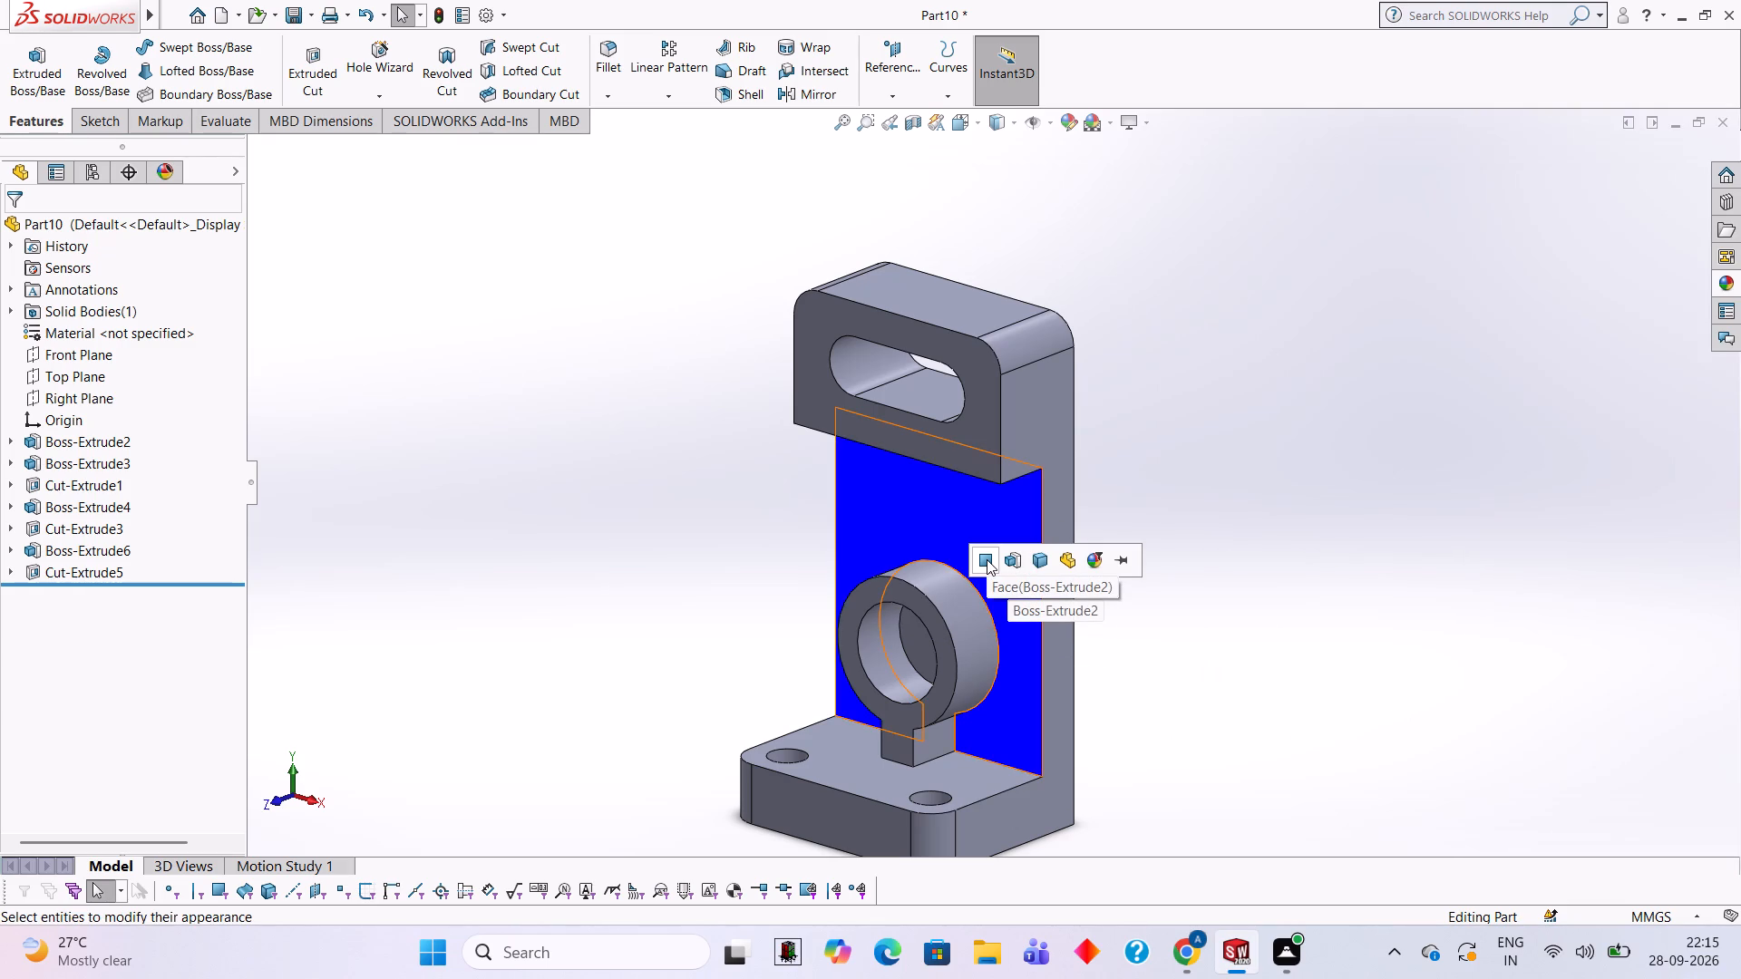
pyautogui.click(1042, 556)
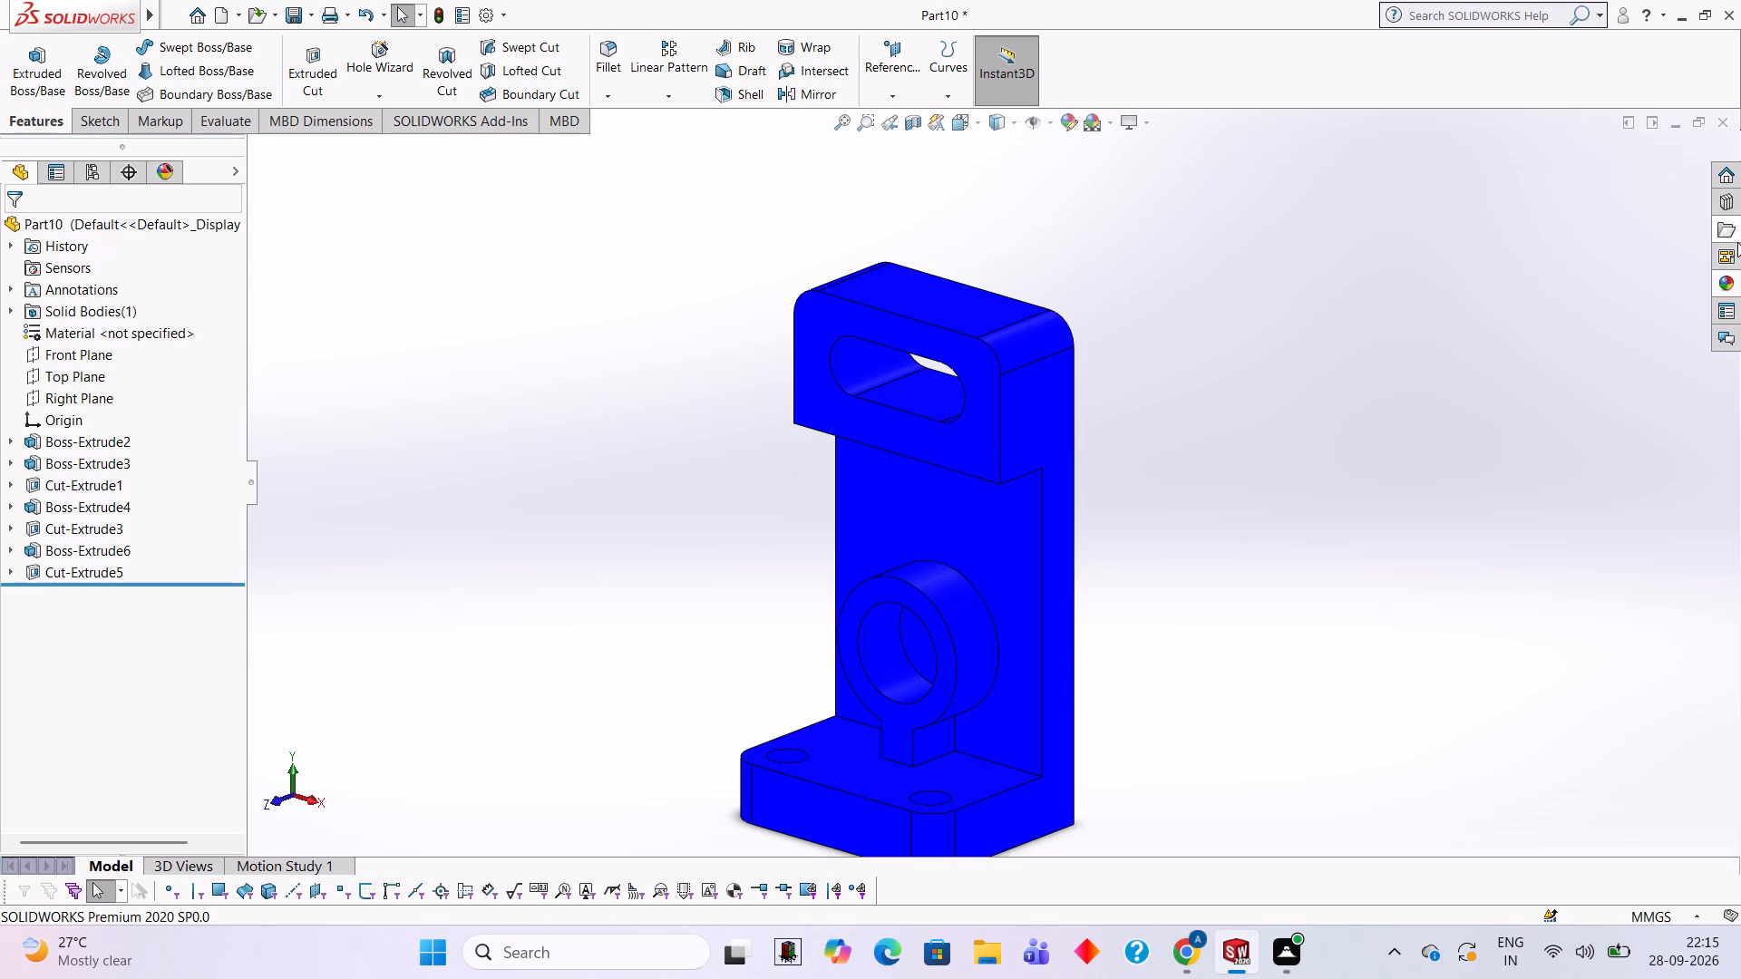
# Apply the Yellow LED appearance to the slot cut feature in the upper block.
pyautogui.click(1719, 287)
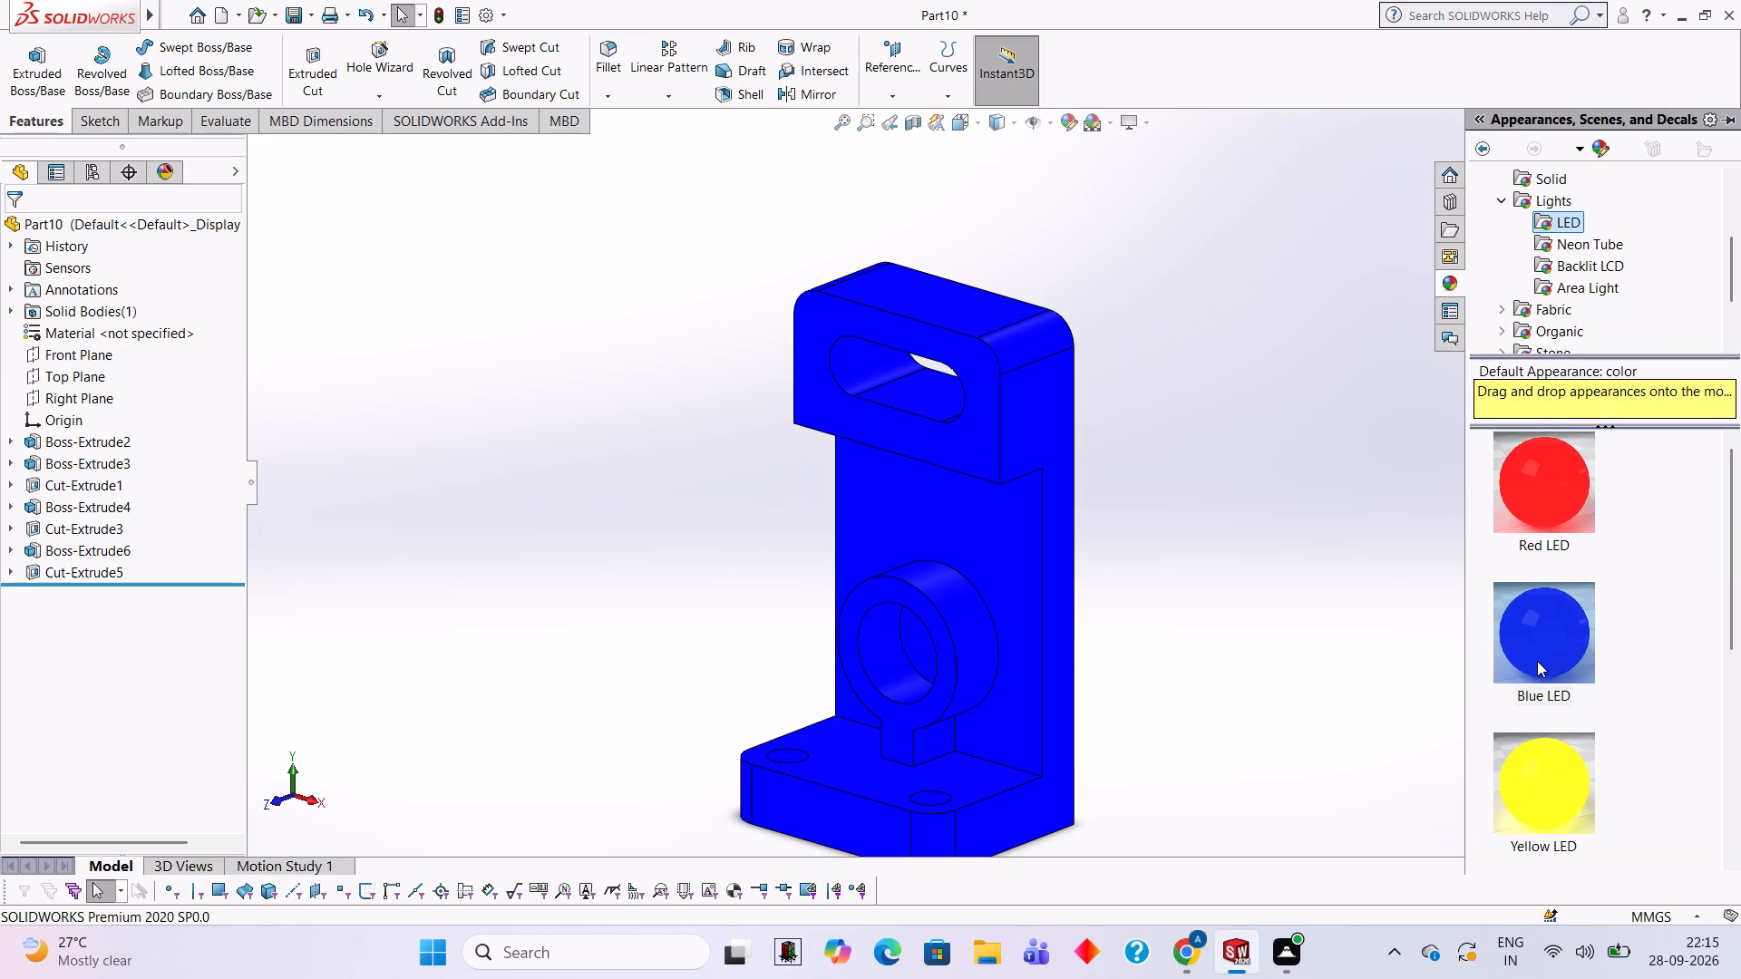
pyautogui.moveTo(1547, 809); pyautogui.dragTo(920, 407)
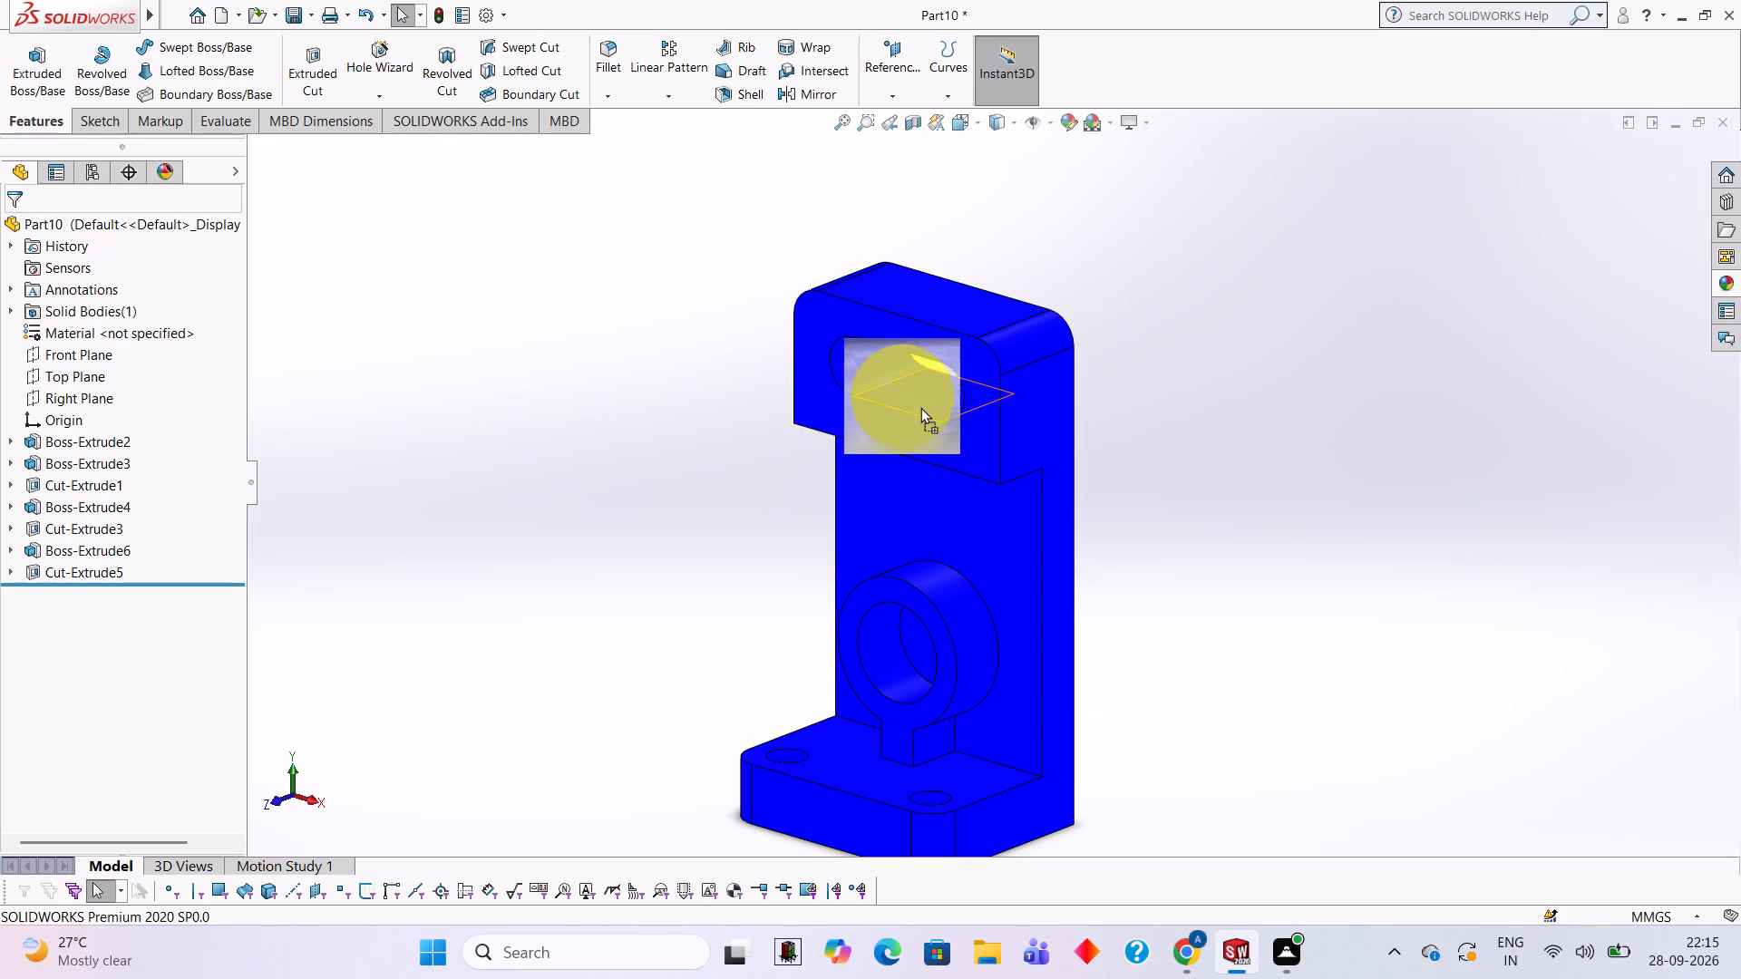
pyautogui.moveTo(920, 407); pyautogui.dragTo(921, 402)
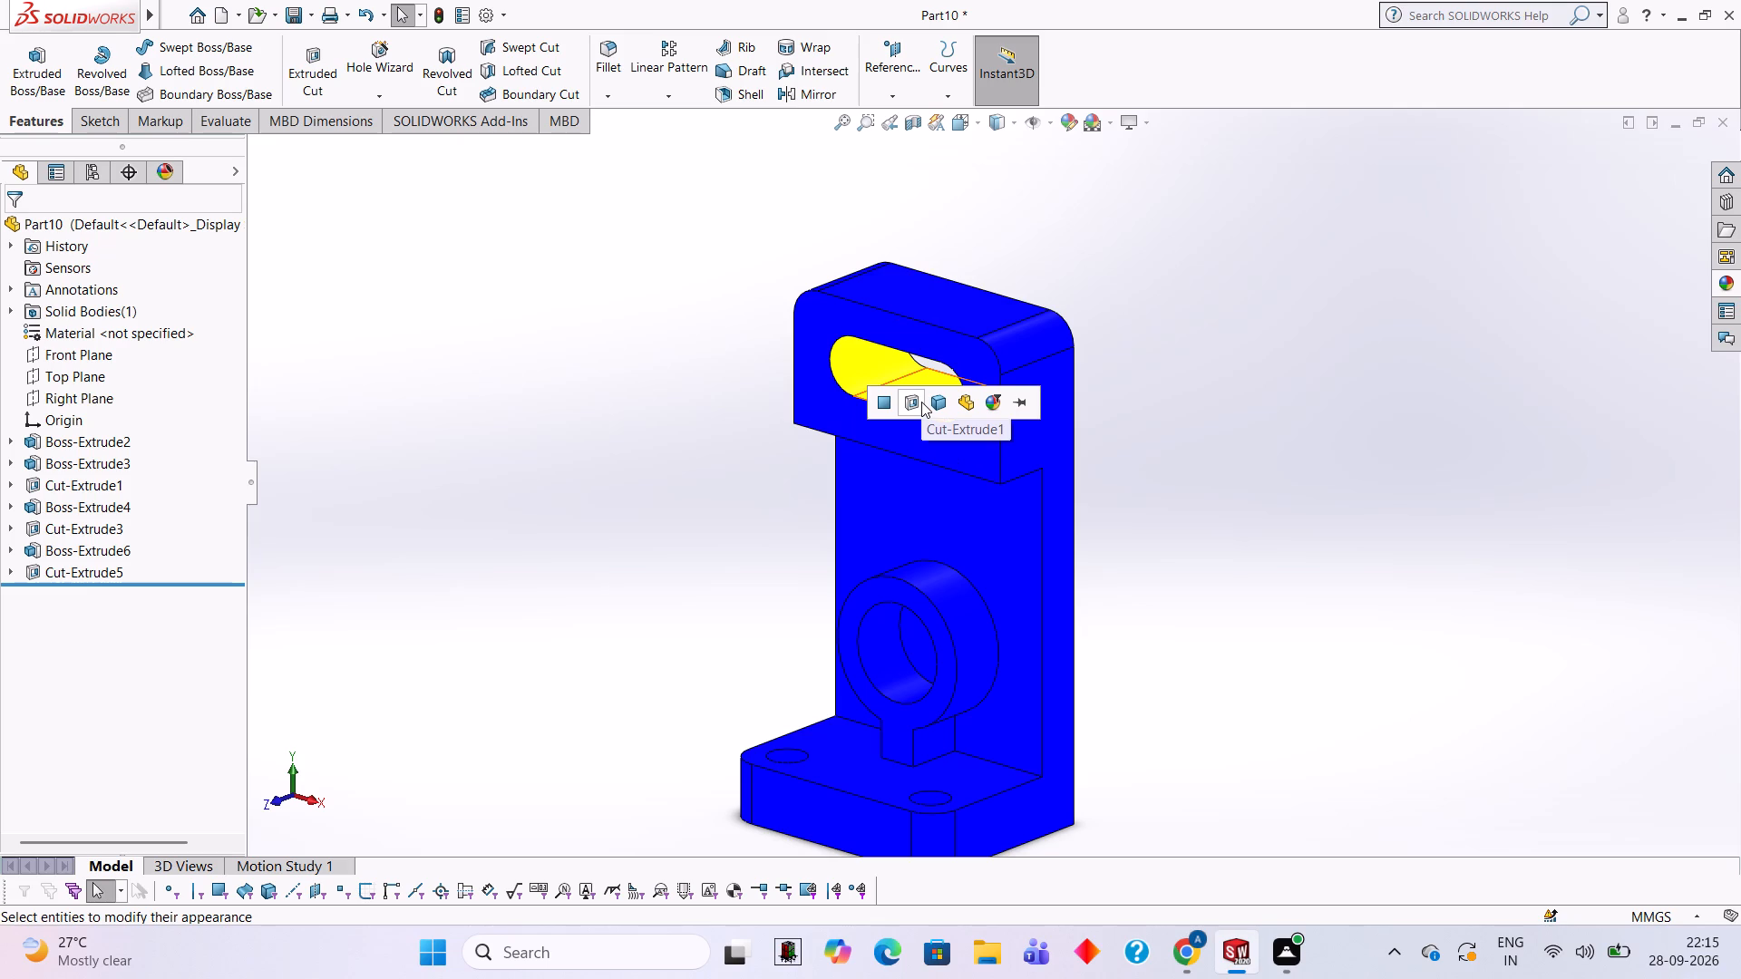
pyautogui.click(921, 402)
# Apply the Red LED appearance to the cut feature forming the round boss's 20 mm bore.
pyautogui.scroll(-2, 871, 428)
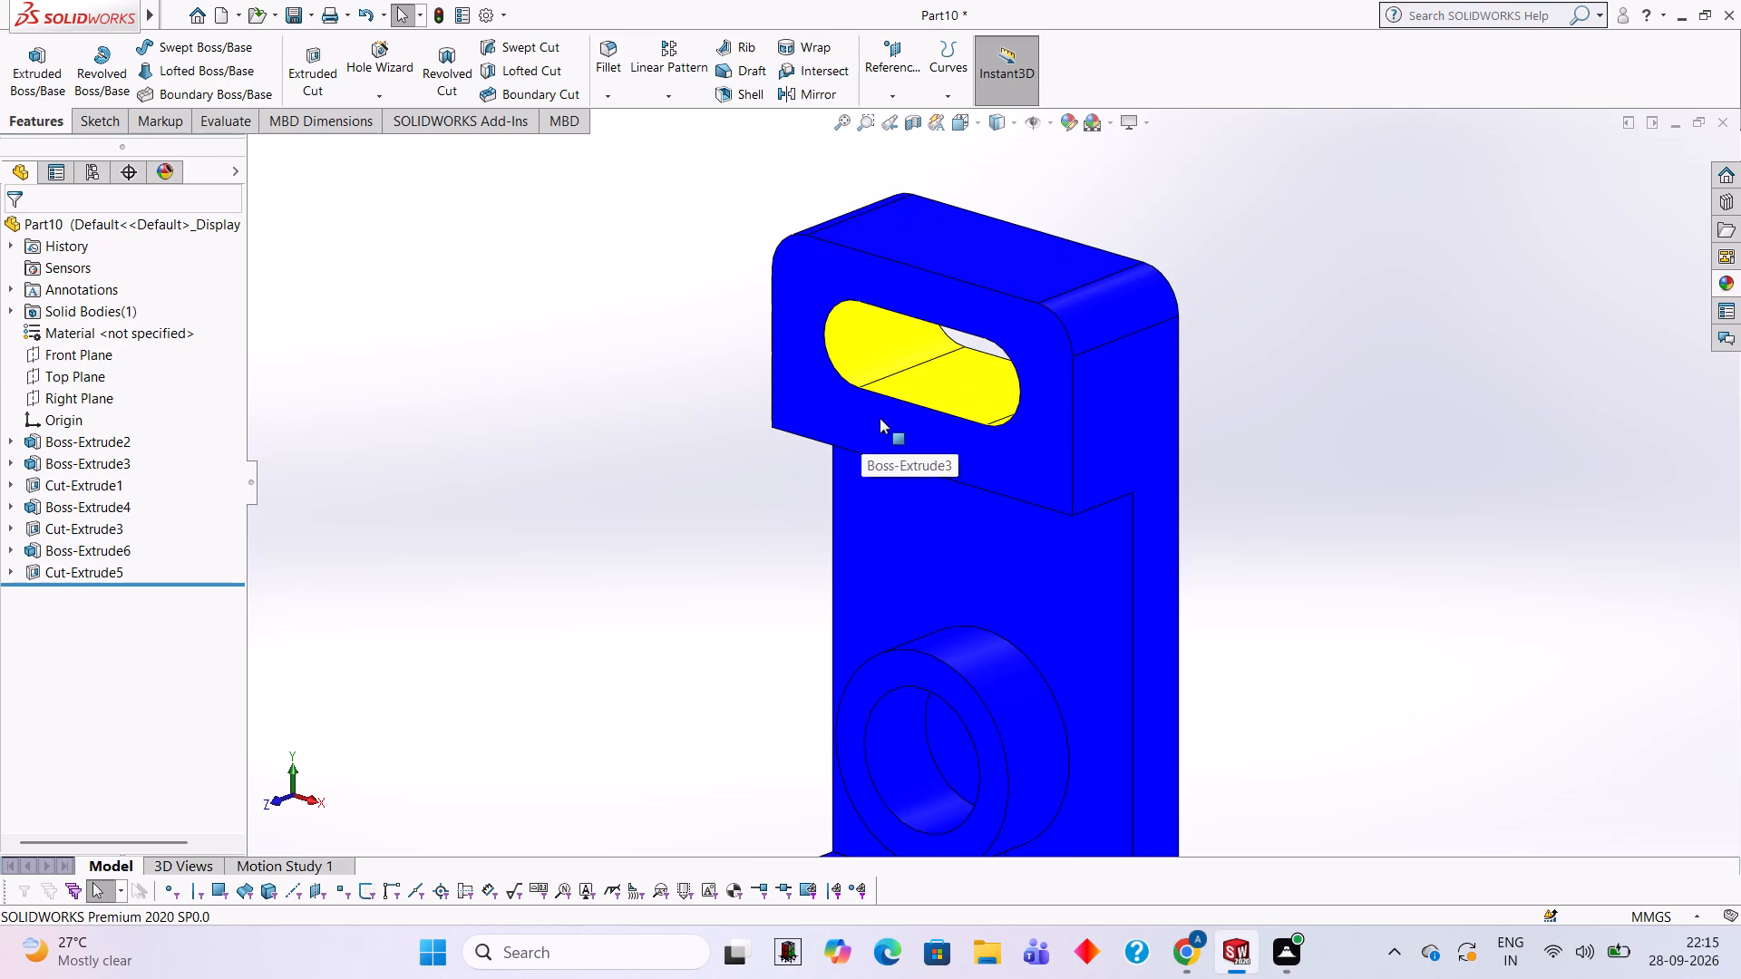
pyautogui.scroll(1, 999, 497)
pyautogui.scroll(-2, 999, 721)
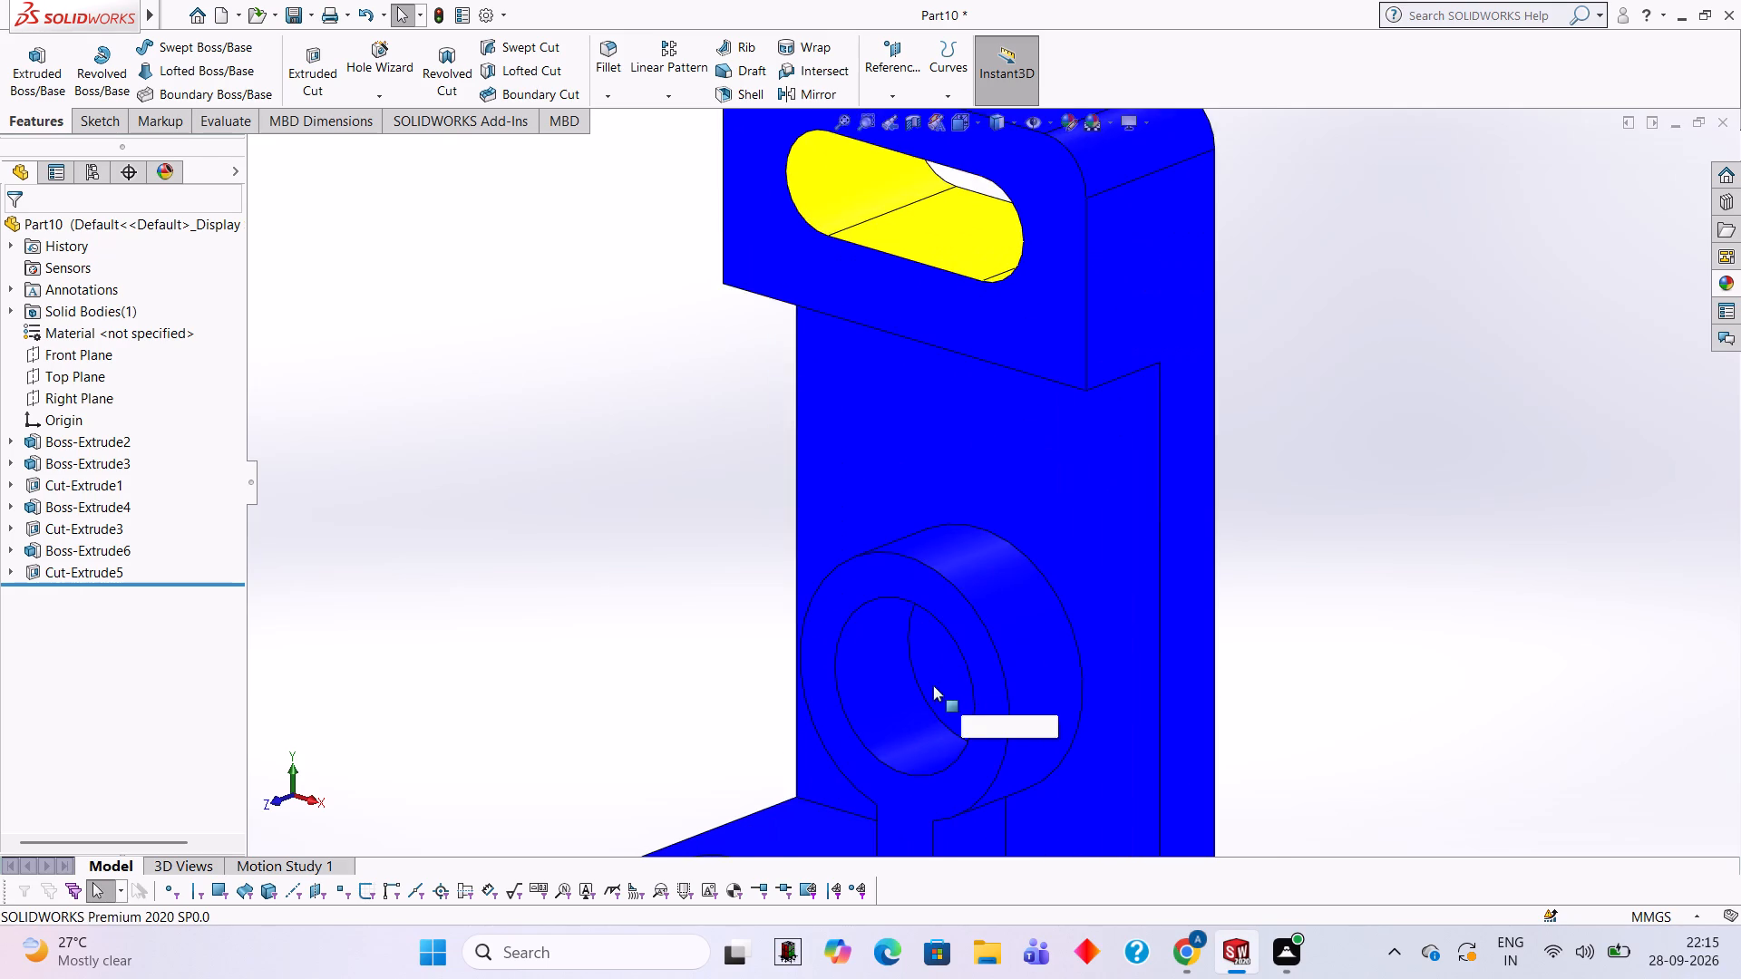
pyautogui.scroll(-1, 932, 685)
pyautogui.click(1726, 282)
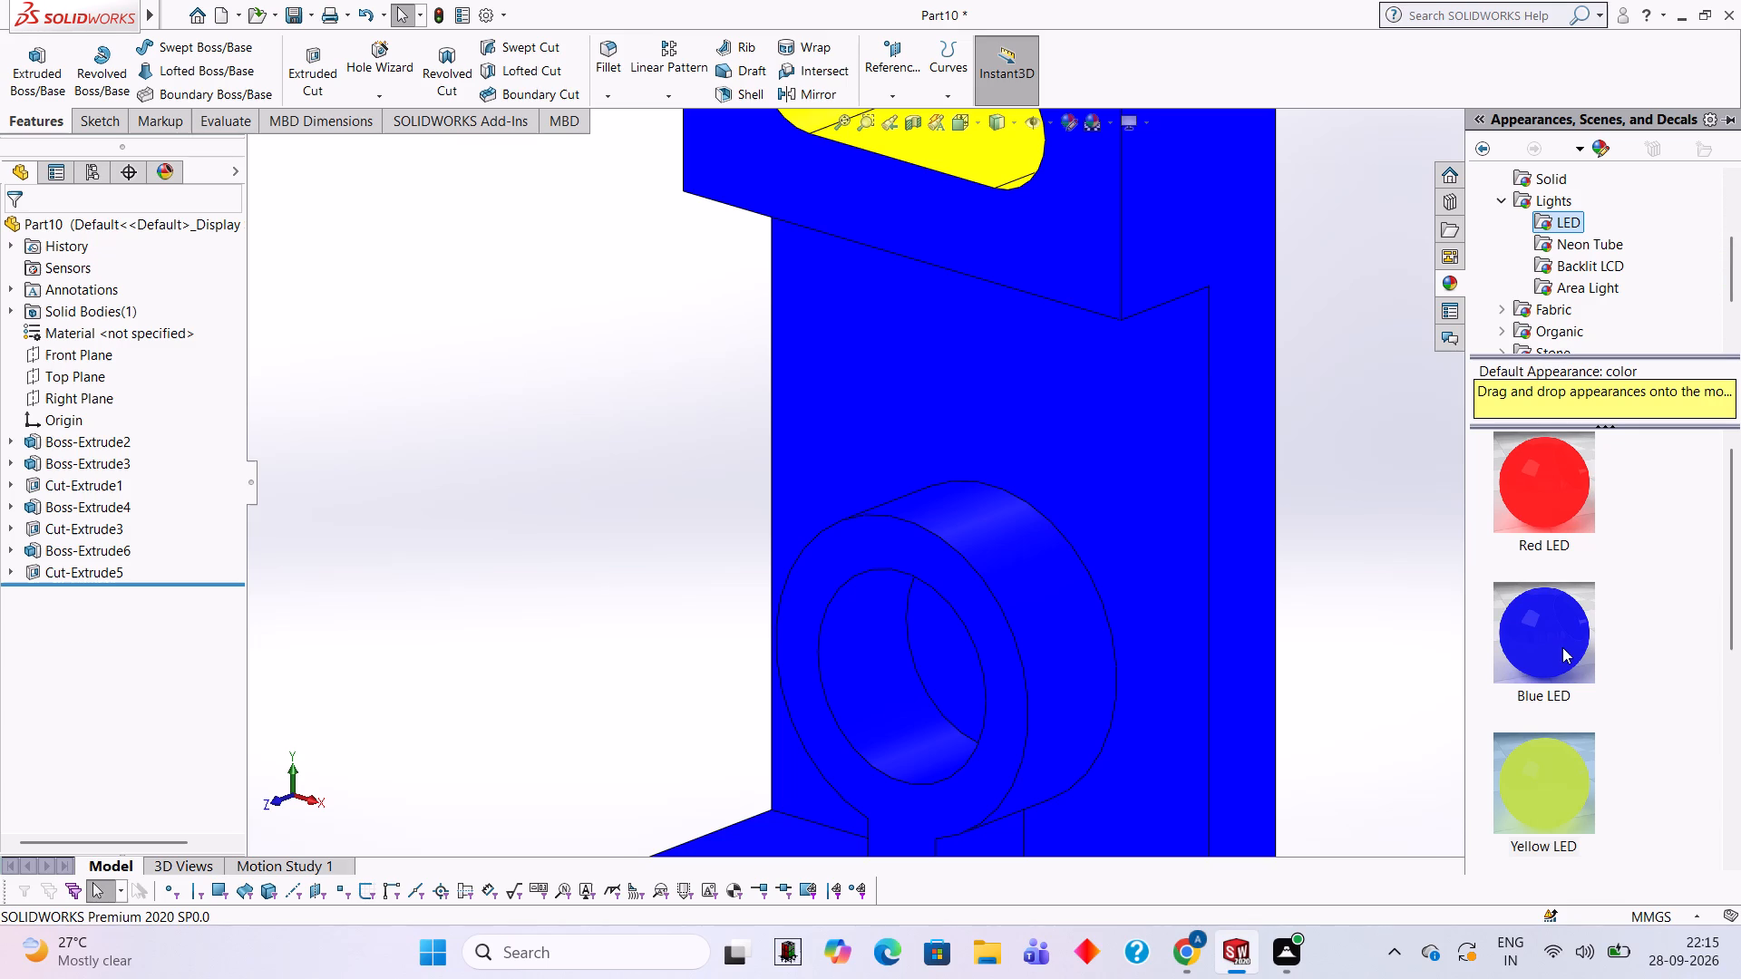
pyautogui.moveTo(1550, 504); pyautogui.dragTo(1296, 660)
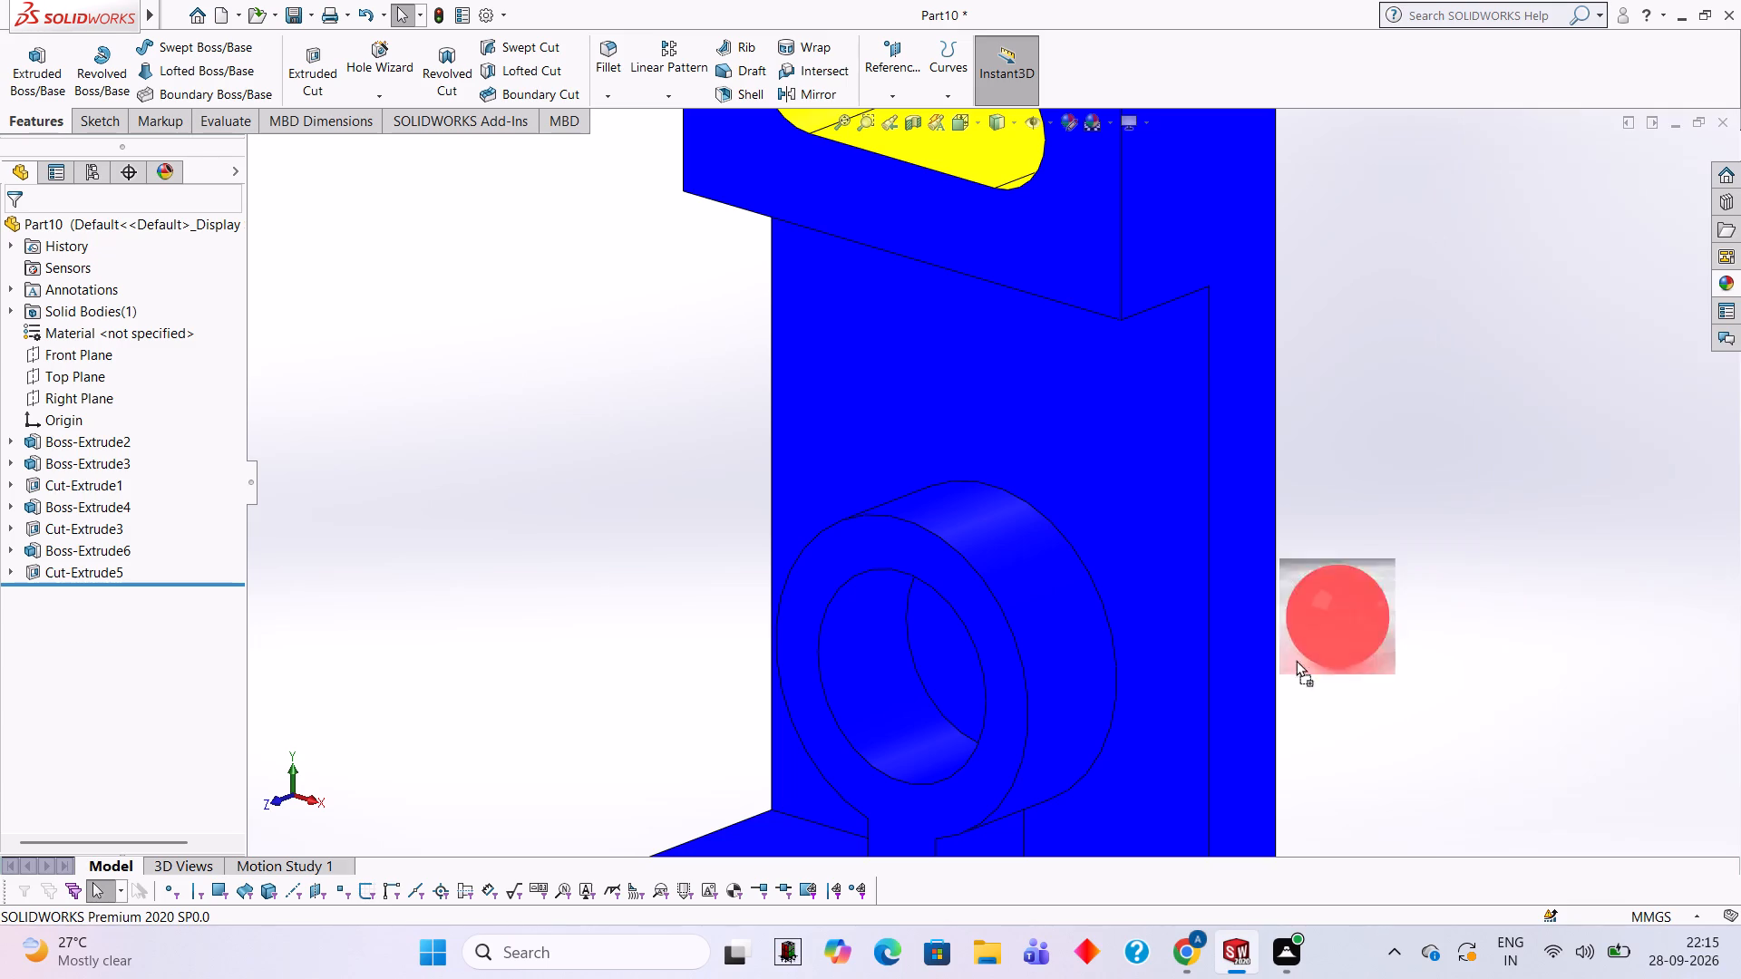
pyautogui.moveTo(1296, 660); pyautogui.dragTo(907, 679)
pyautogui.click(907, 679)
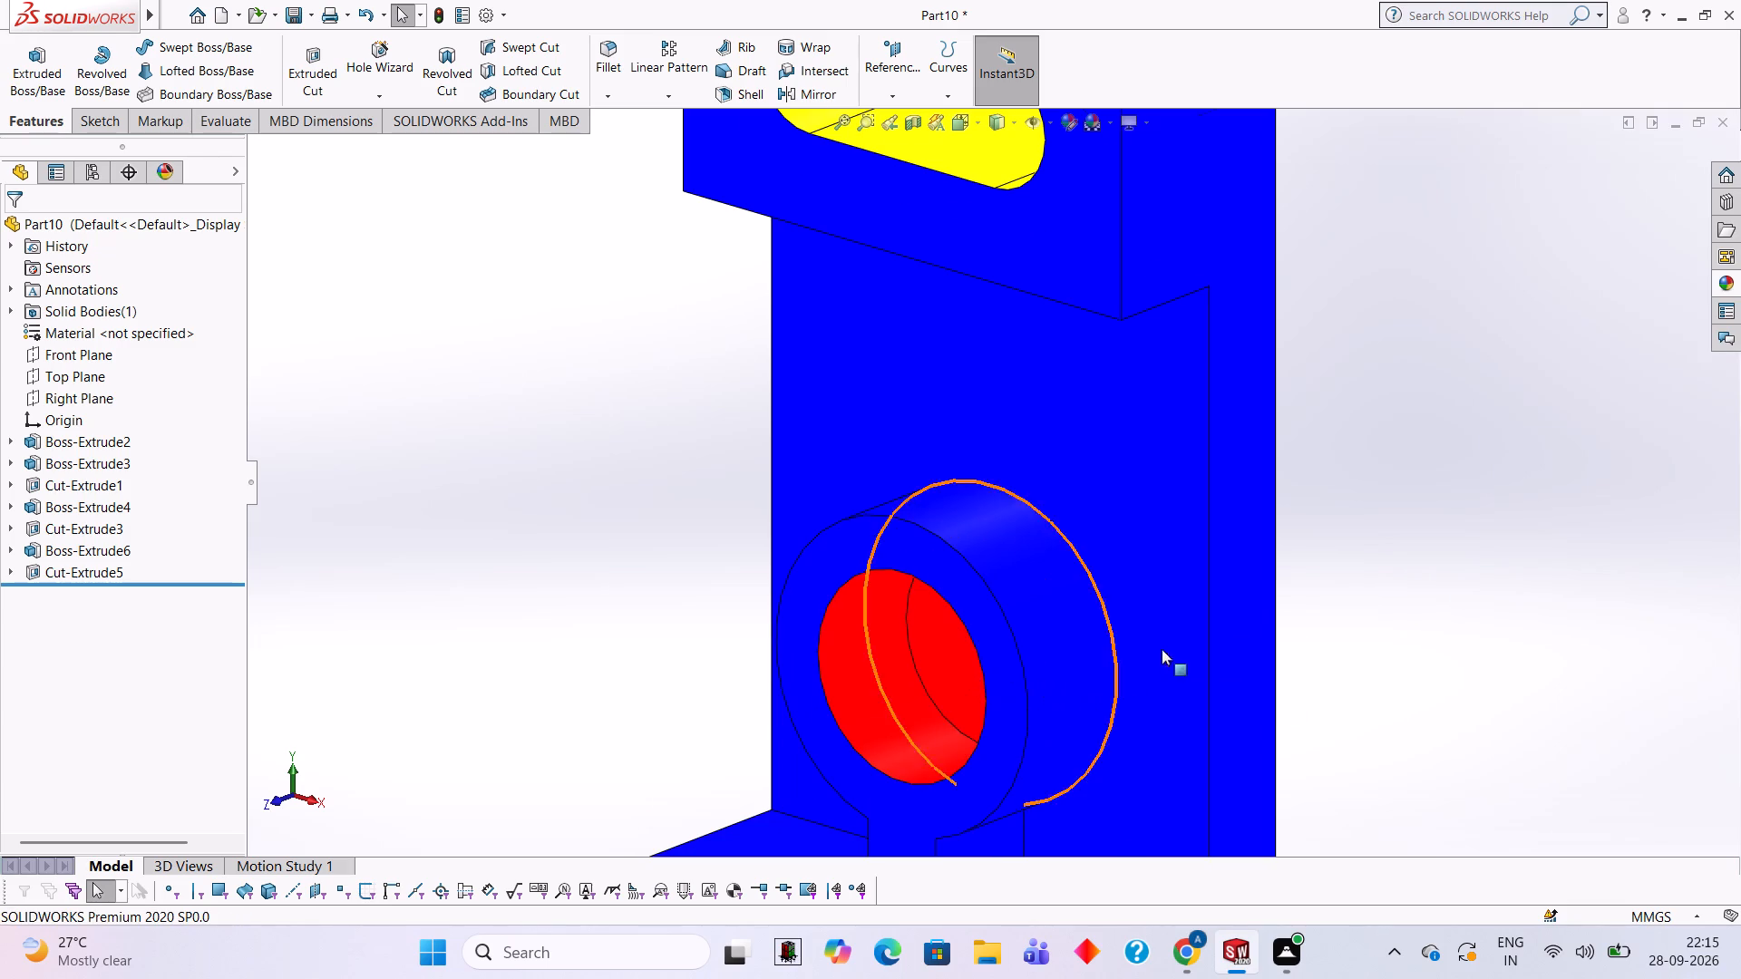
# Apply the Yellow LED appearance to the cut feature forming the foot's two holes.
pyautogui.scroll(3, 1166, 650)
pyautogui.scroll(-1, 994, 722)
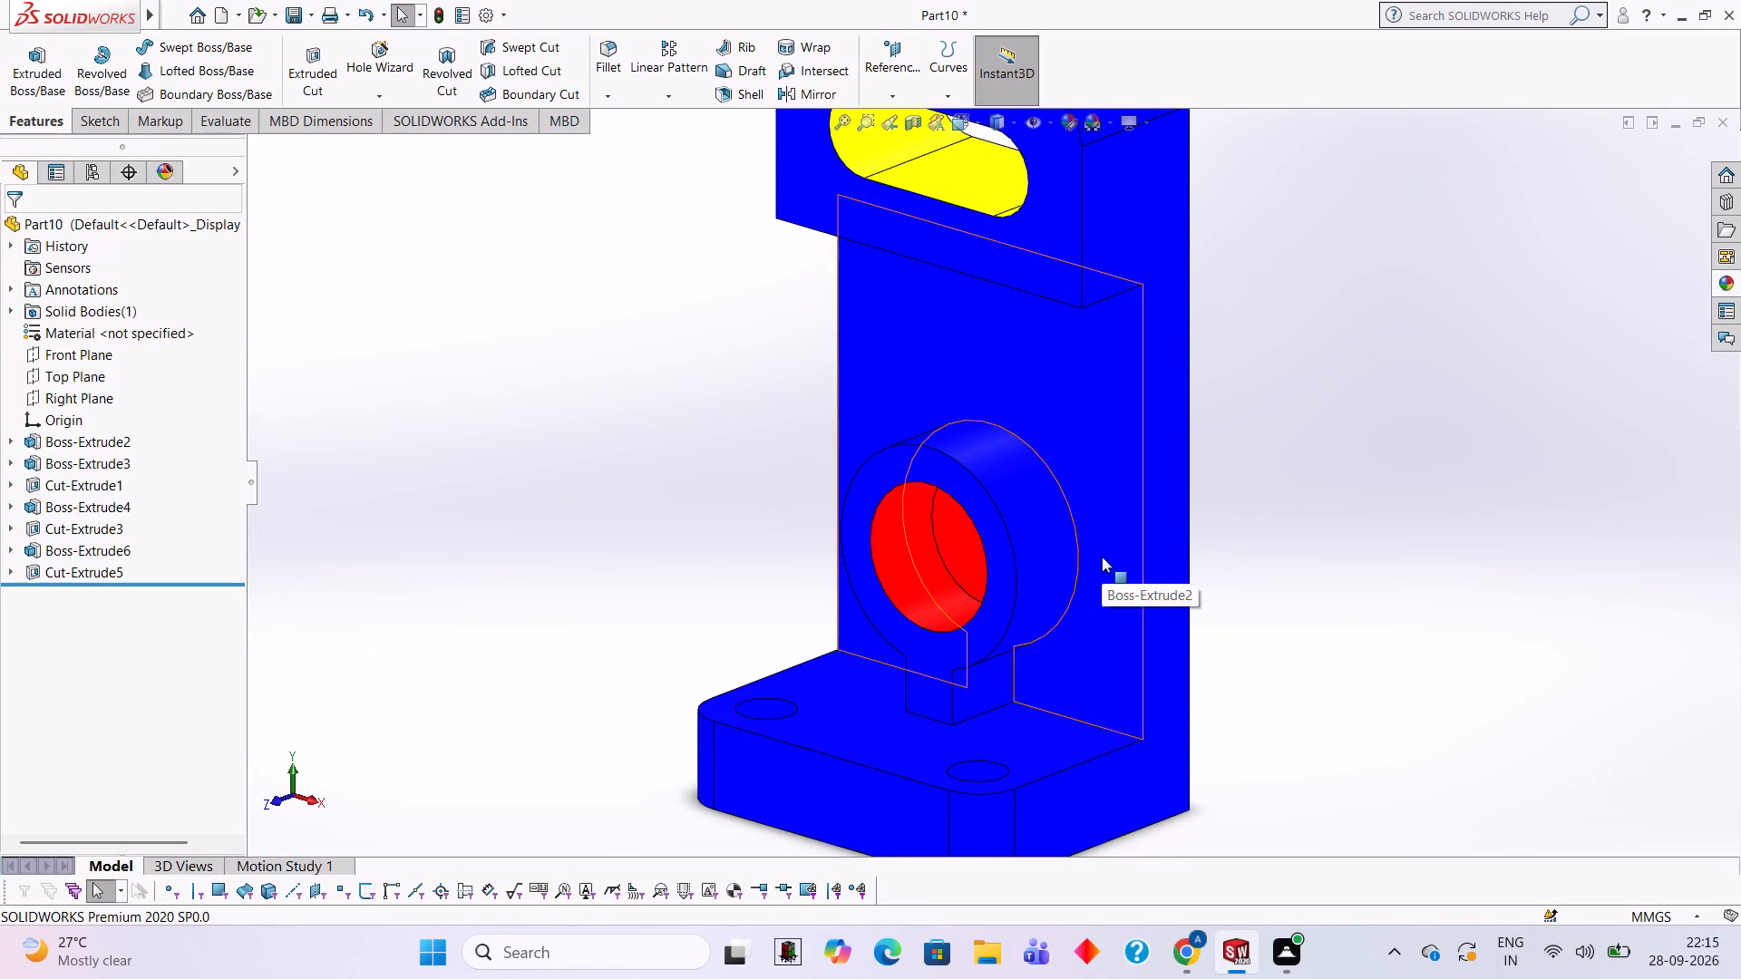
pyautogui.moveTo(1097, 534); pyautogui.dragTo(1086, 642, button='middle')
pyautogui.scroll(-2, 1024, 682)
pyautogui.moveTo(974, 528); pyautogui.dragTo(952, 689, button='middle')
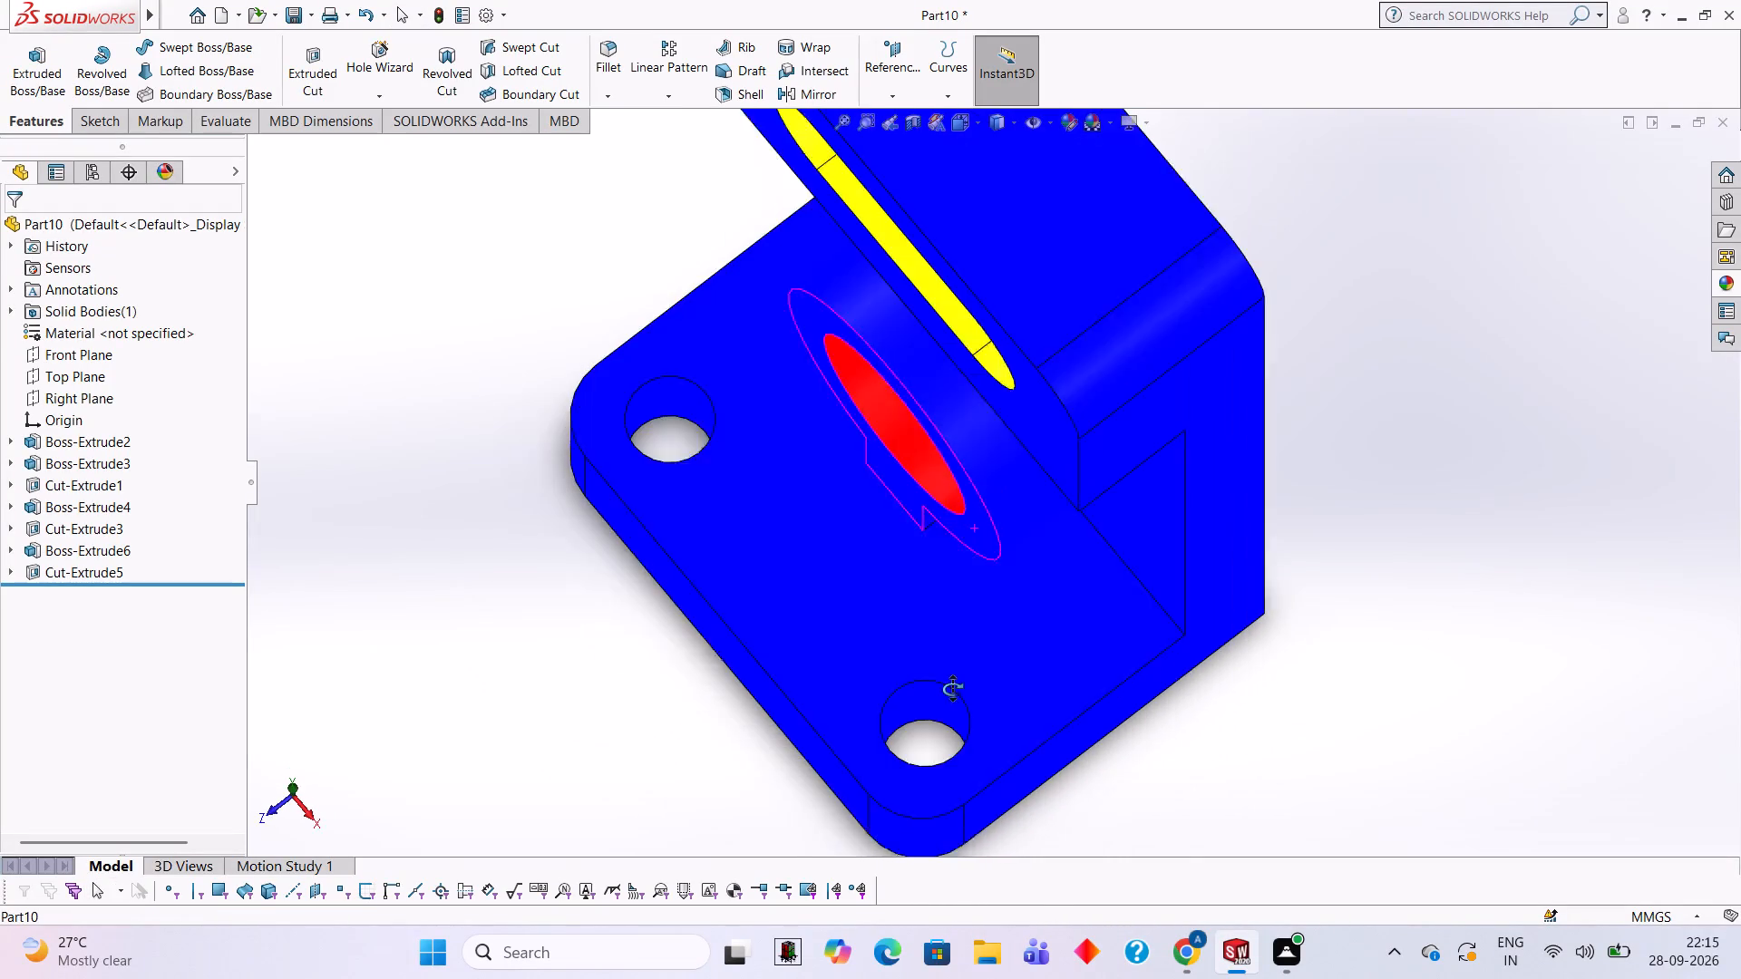
pyautogui.moveTo(952, 689); pyautogui.dragTo(952, 690, button='middle')
pyautogui.scroll(-2, 779, 430)
pyautogui.moveTo(794, 377); pyautogui.dragTo(803, 335, button='middle')
pyautogui.scroll(1, 794, 377)
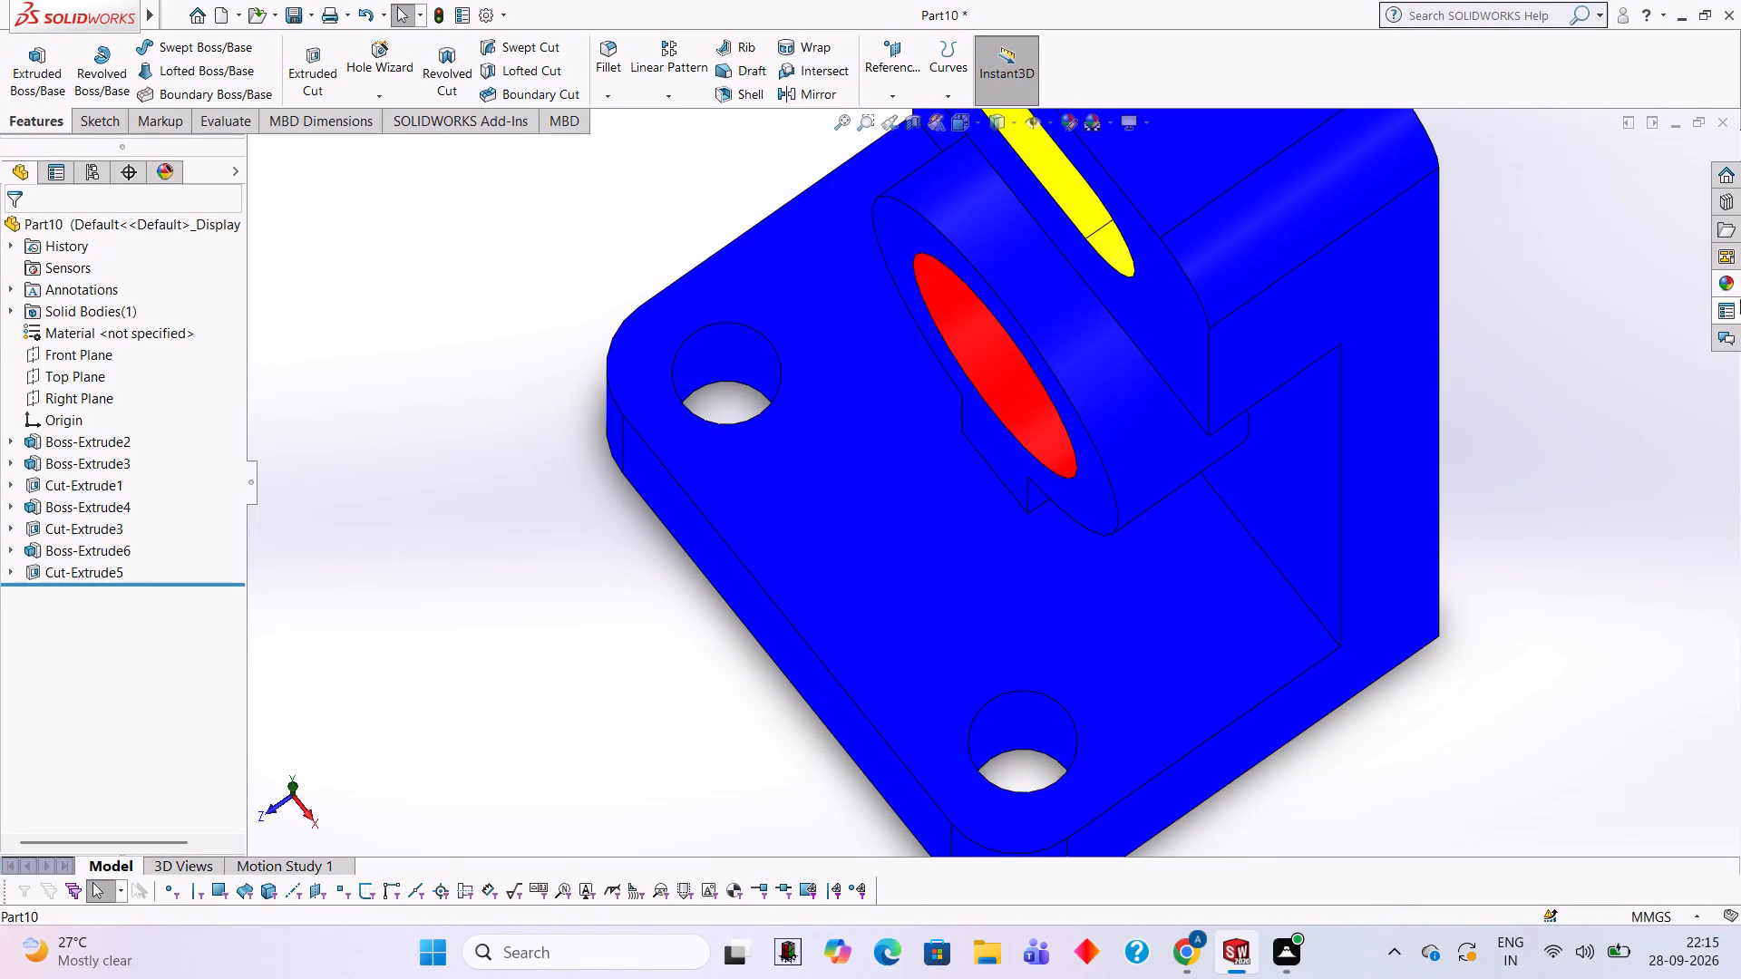
pyautogui.click(1715, 280)
pyautogui.moveTo(1541, 763); pyautogui.dragTo(765, 334)
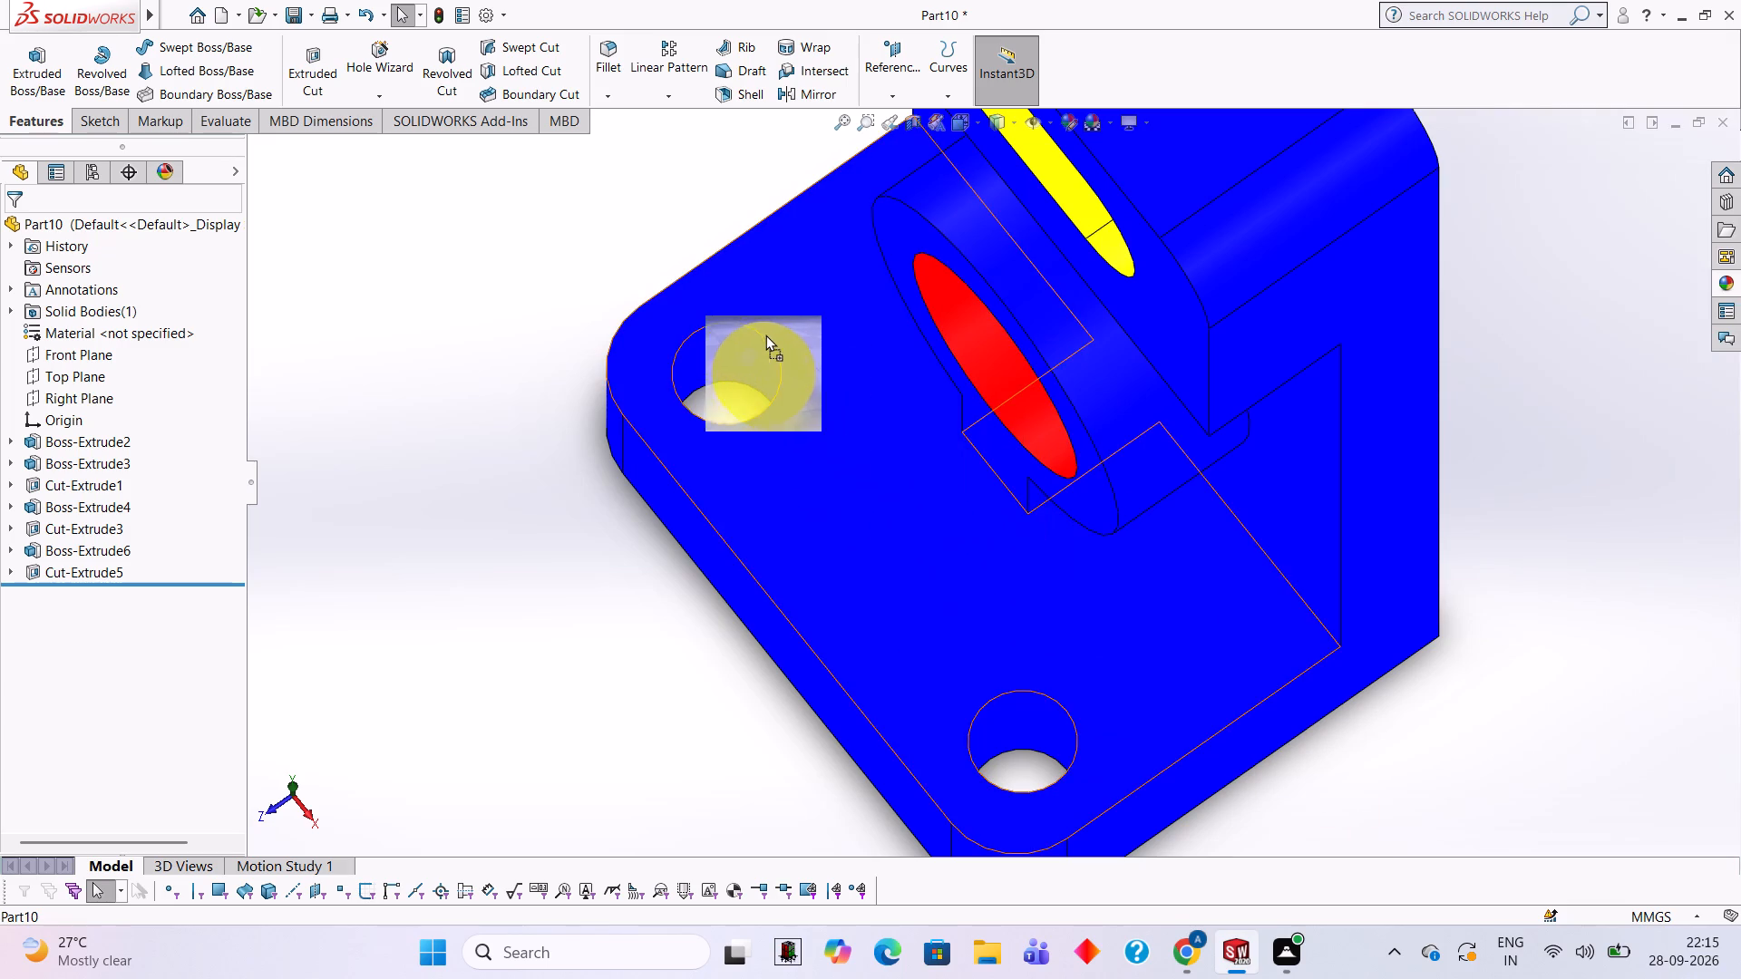
pyautogui.moveTo(765, 334); pyautogui.dragTo(739, 336)
pyautogui.click(739, 336)
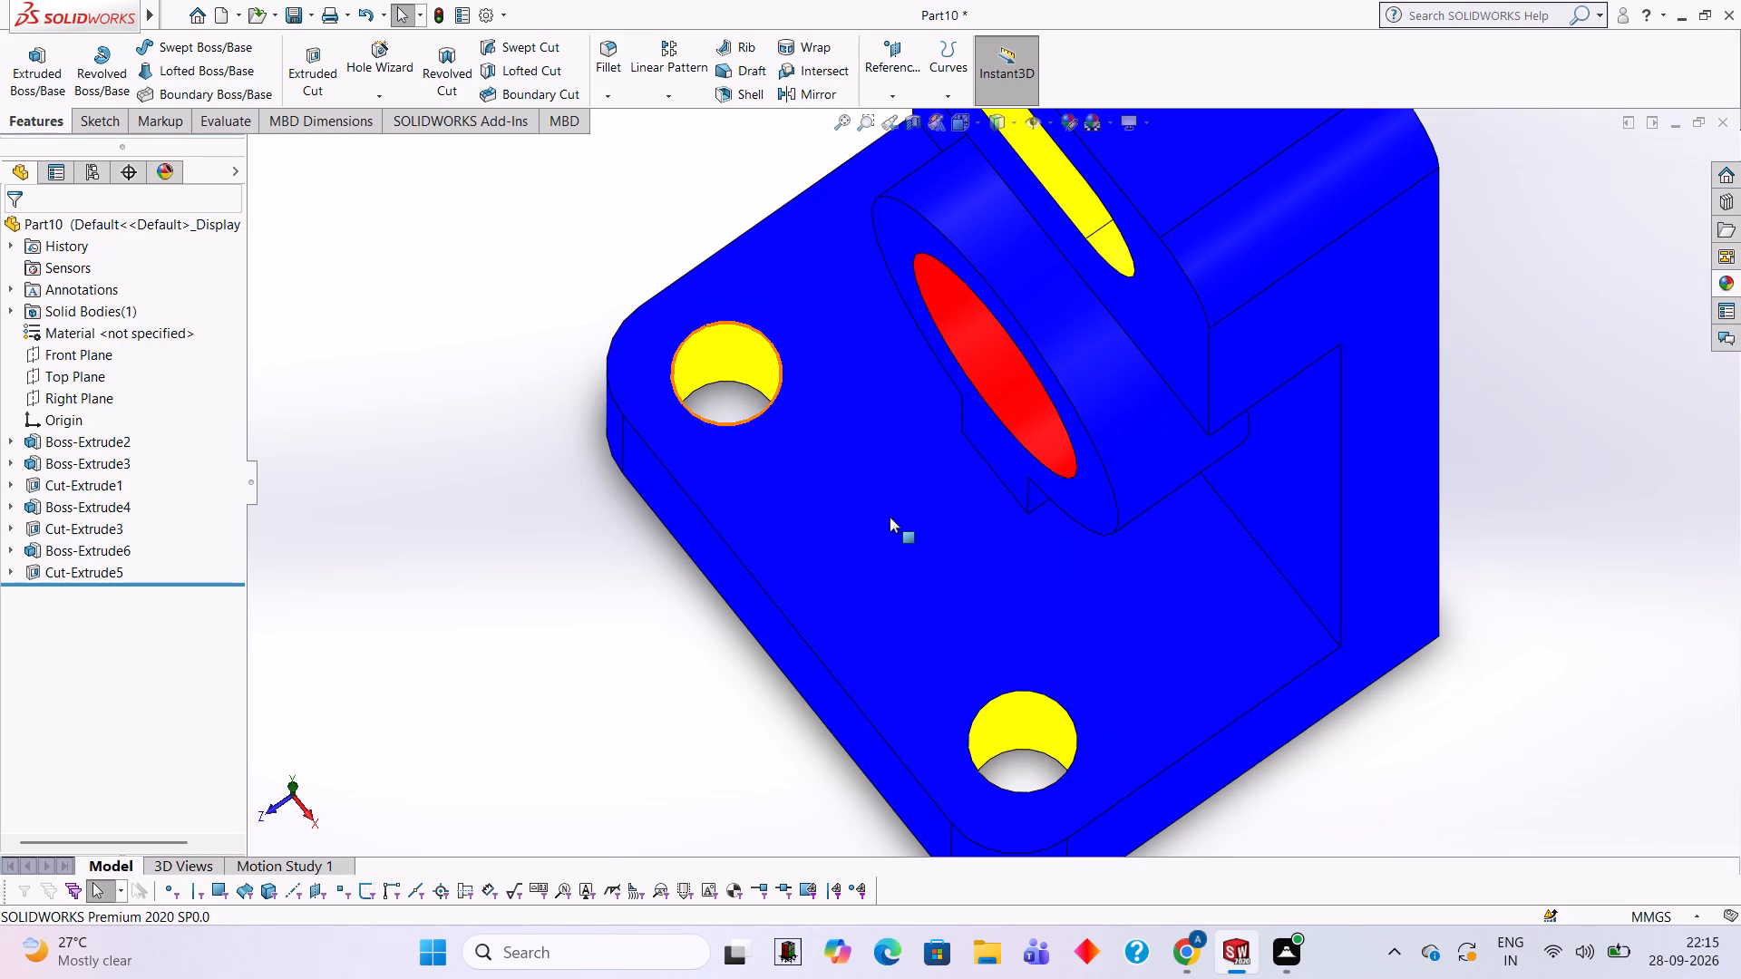
# Examine the whole bracket and the colours of its slot, boss bore and foot holes.
pyautogui.scroll(3, 1040, 480)
pyautogui.moveTo(1065, 476); pyautogui.dragTo(1066, 370, button='middle')
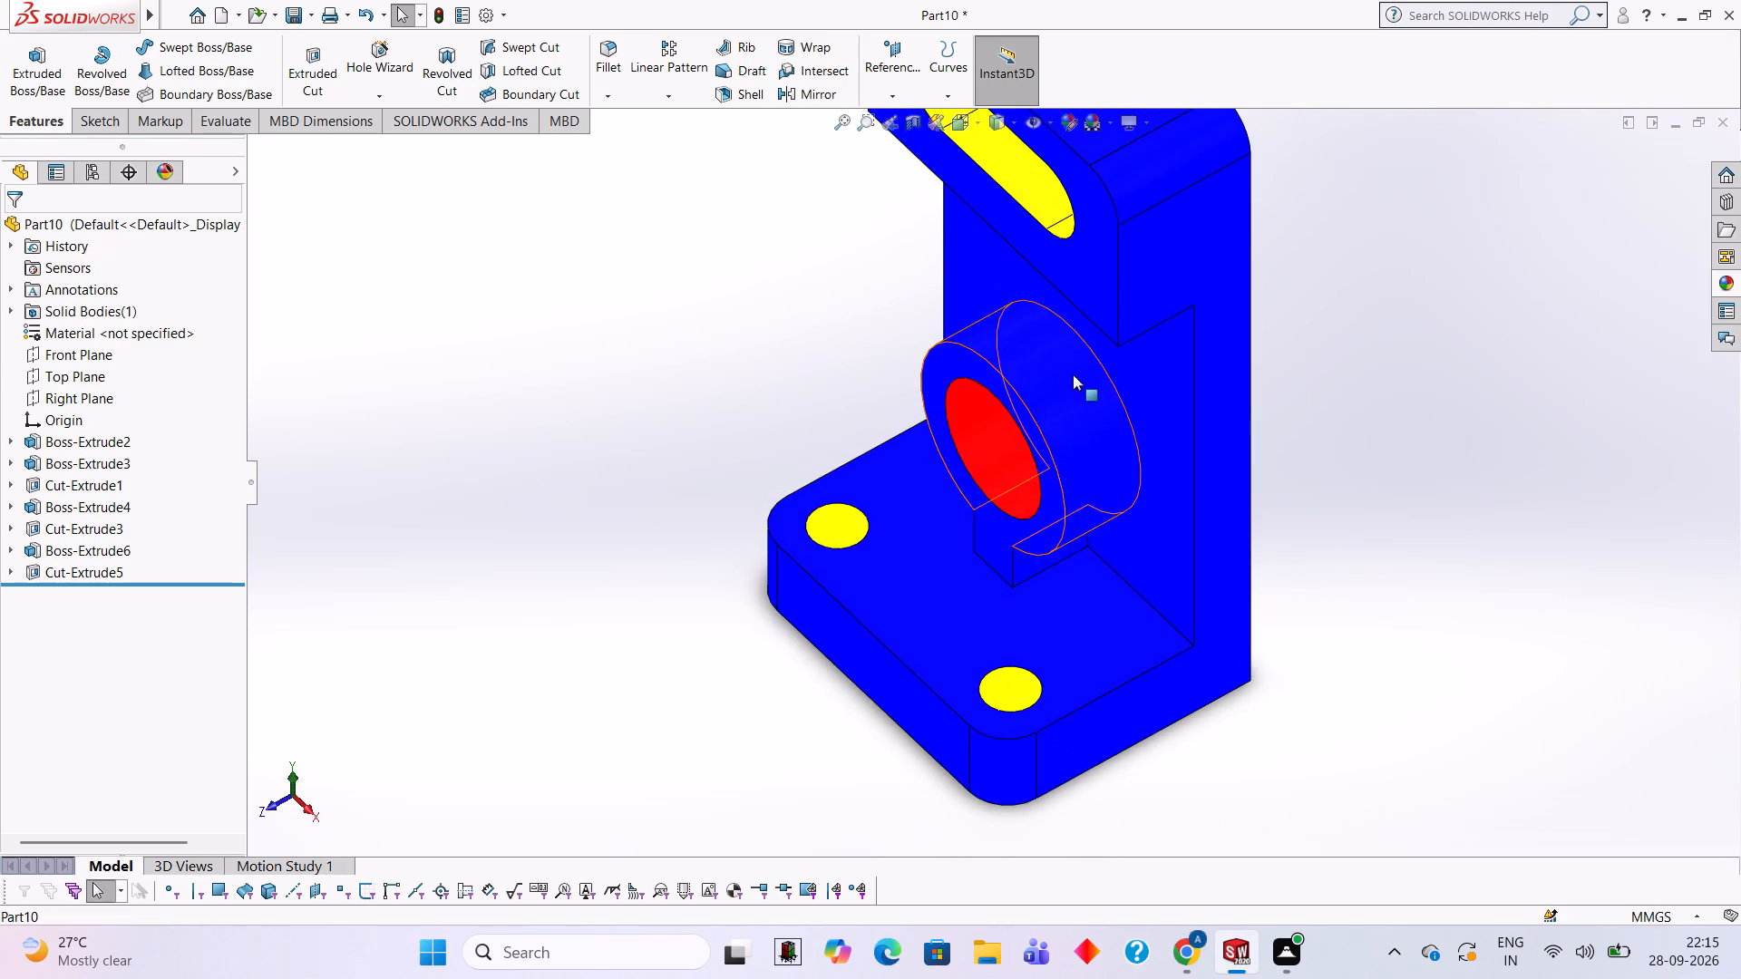
pyautogui.scroll(3, 1099, 359)
pyautogui.moveTo(1178, 327); pyautogui.dragTo(1173, 263, button='middle')
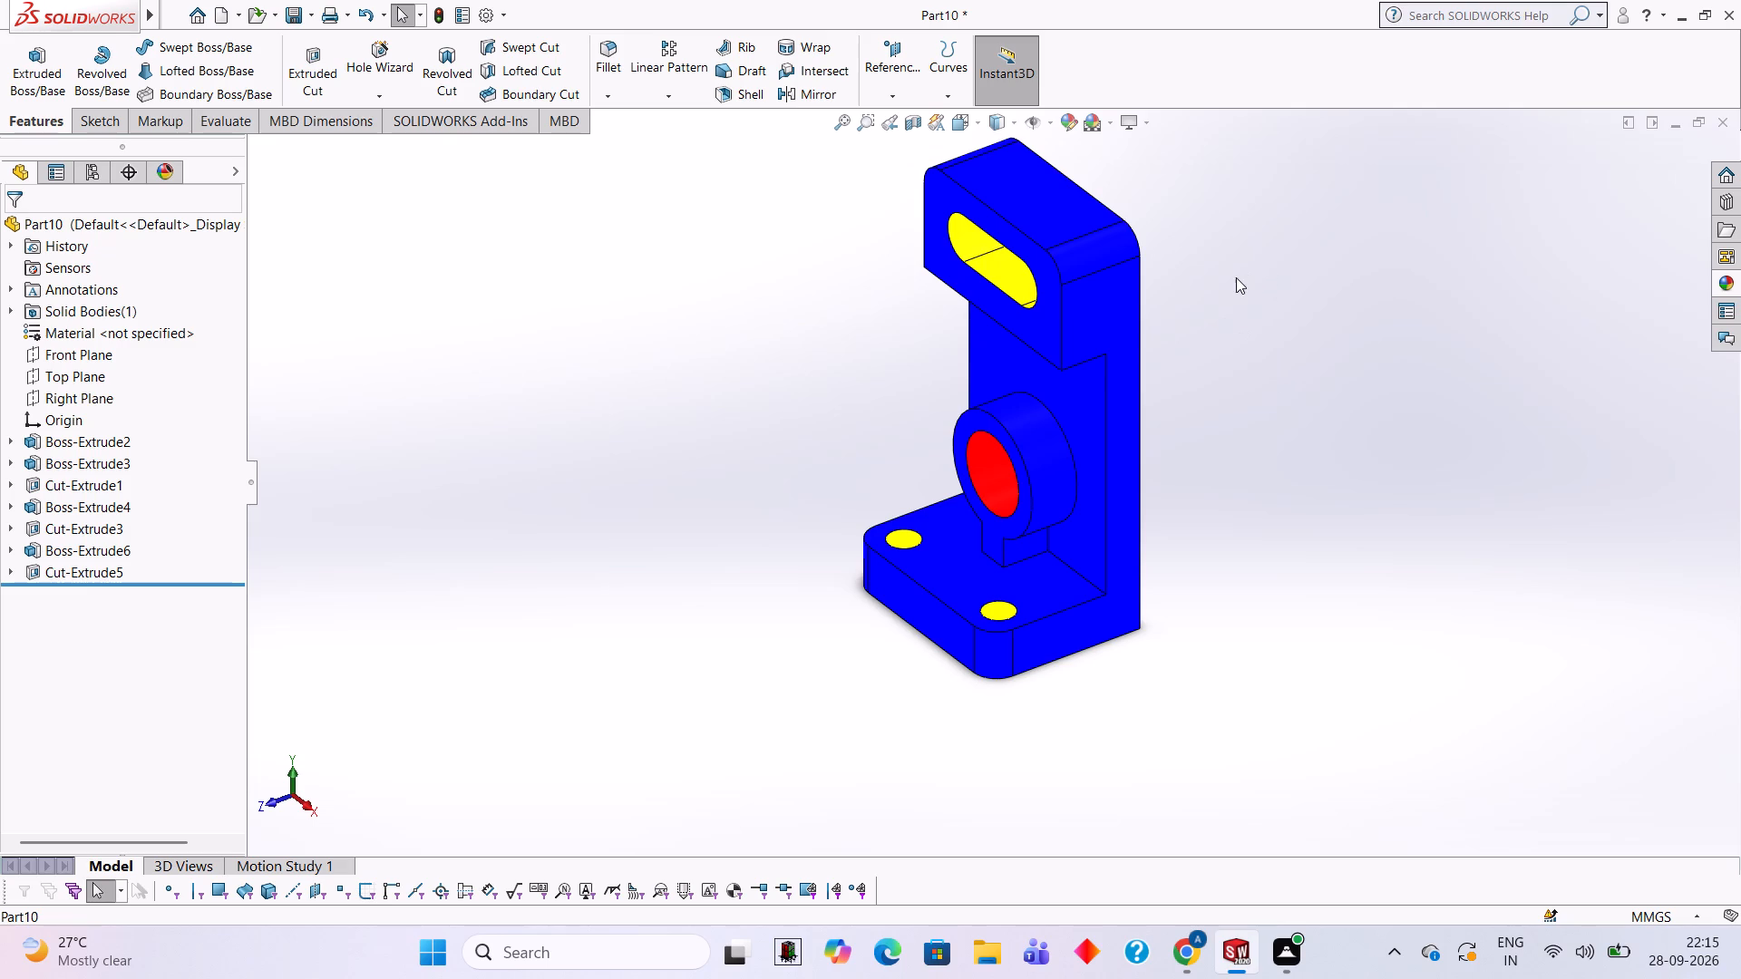
pyautogui.scroll(2, 1219, 250)
pyautogui.scroll(-2, 1200, 234)
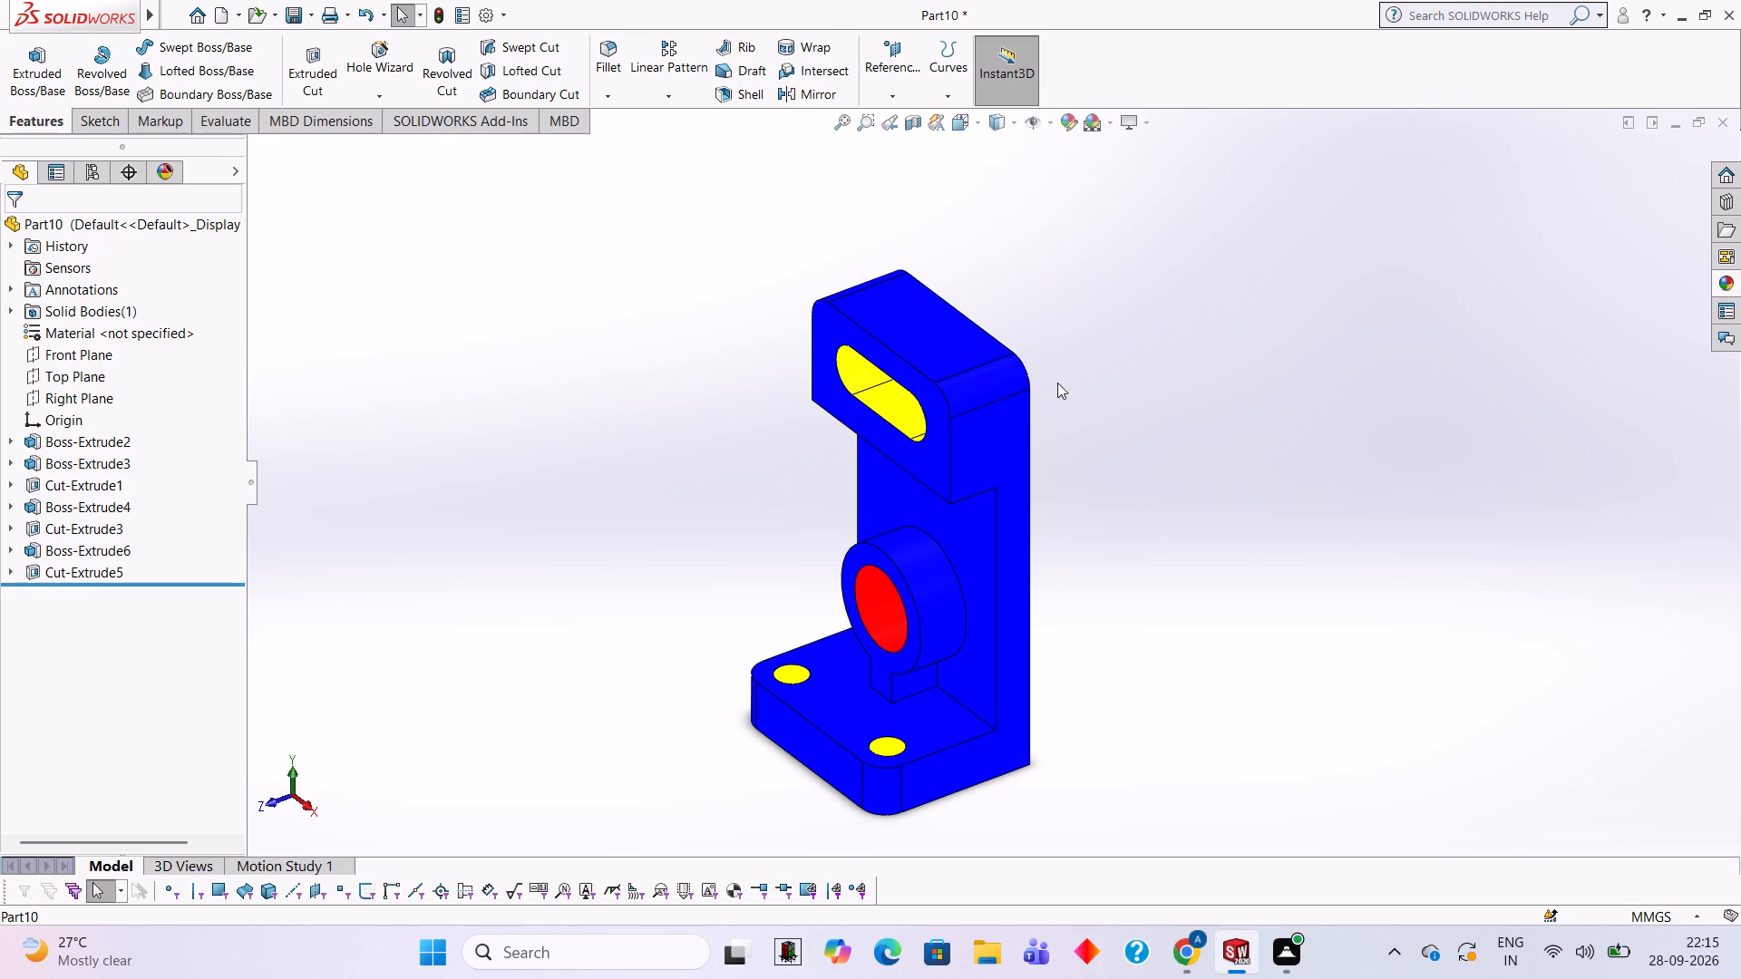
pyautogui.scroll(-1, 880, 662)
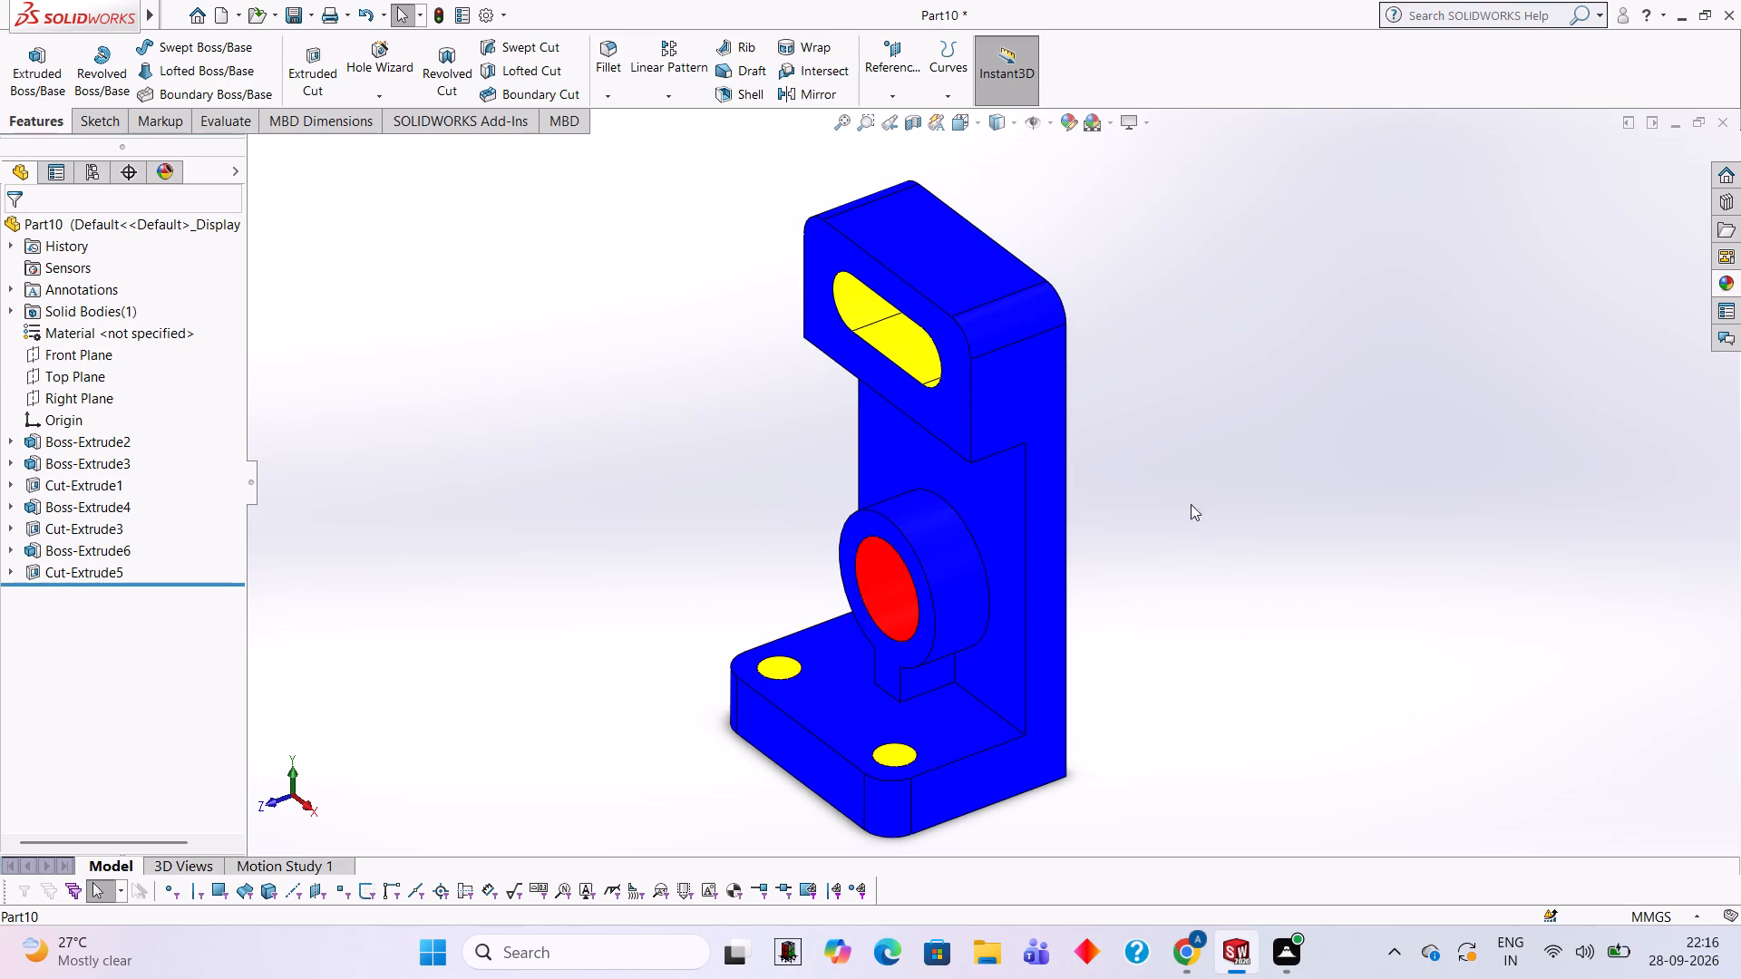
pyautogui.scroll(-2, 973, 527)
pyautogui.scroll(2, 962, 522)
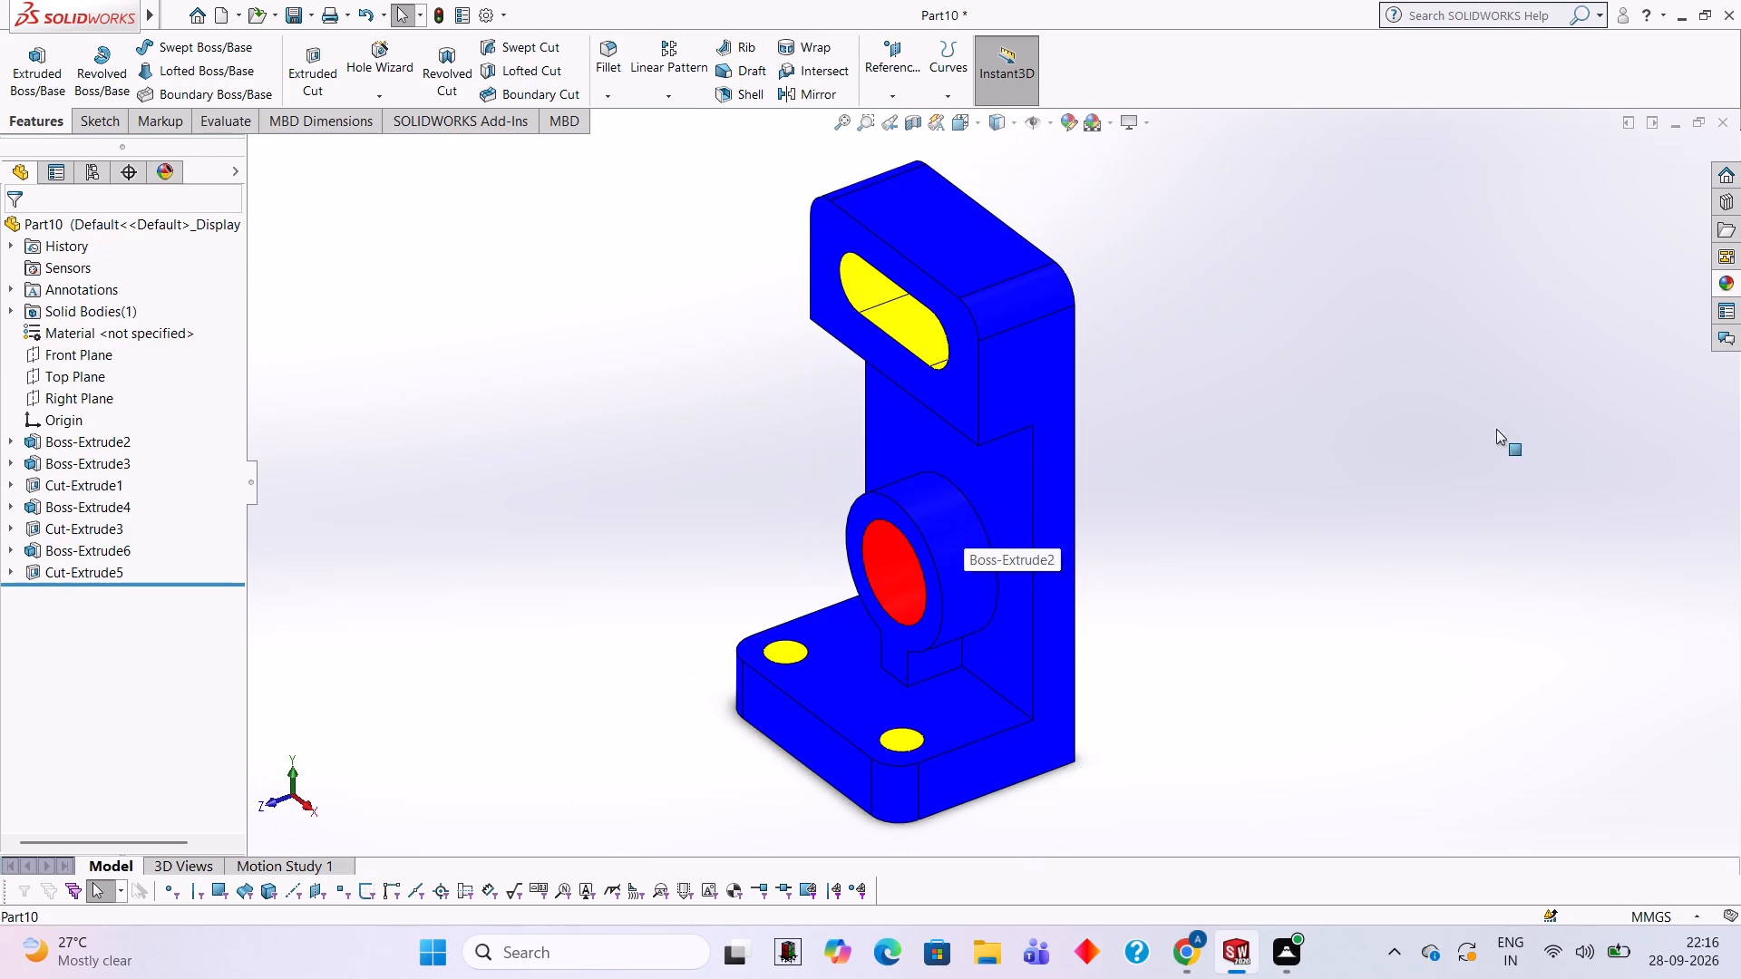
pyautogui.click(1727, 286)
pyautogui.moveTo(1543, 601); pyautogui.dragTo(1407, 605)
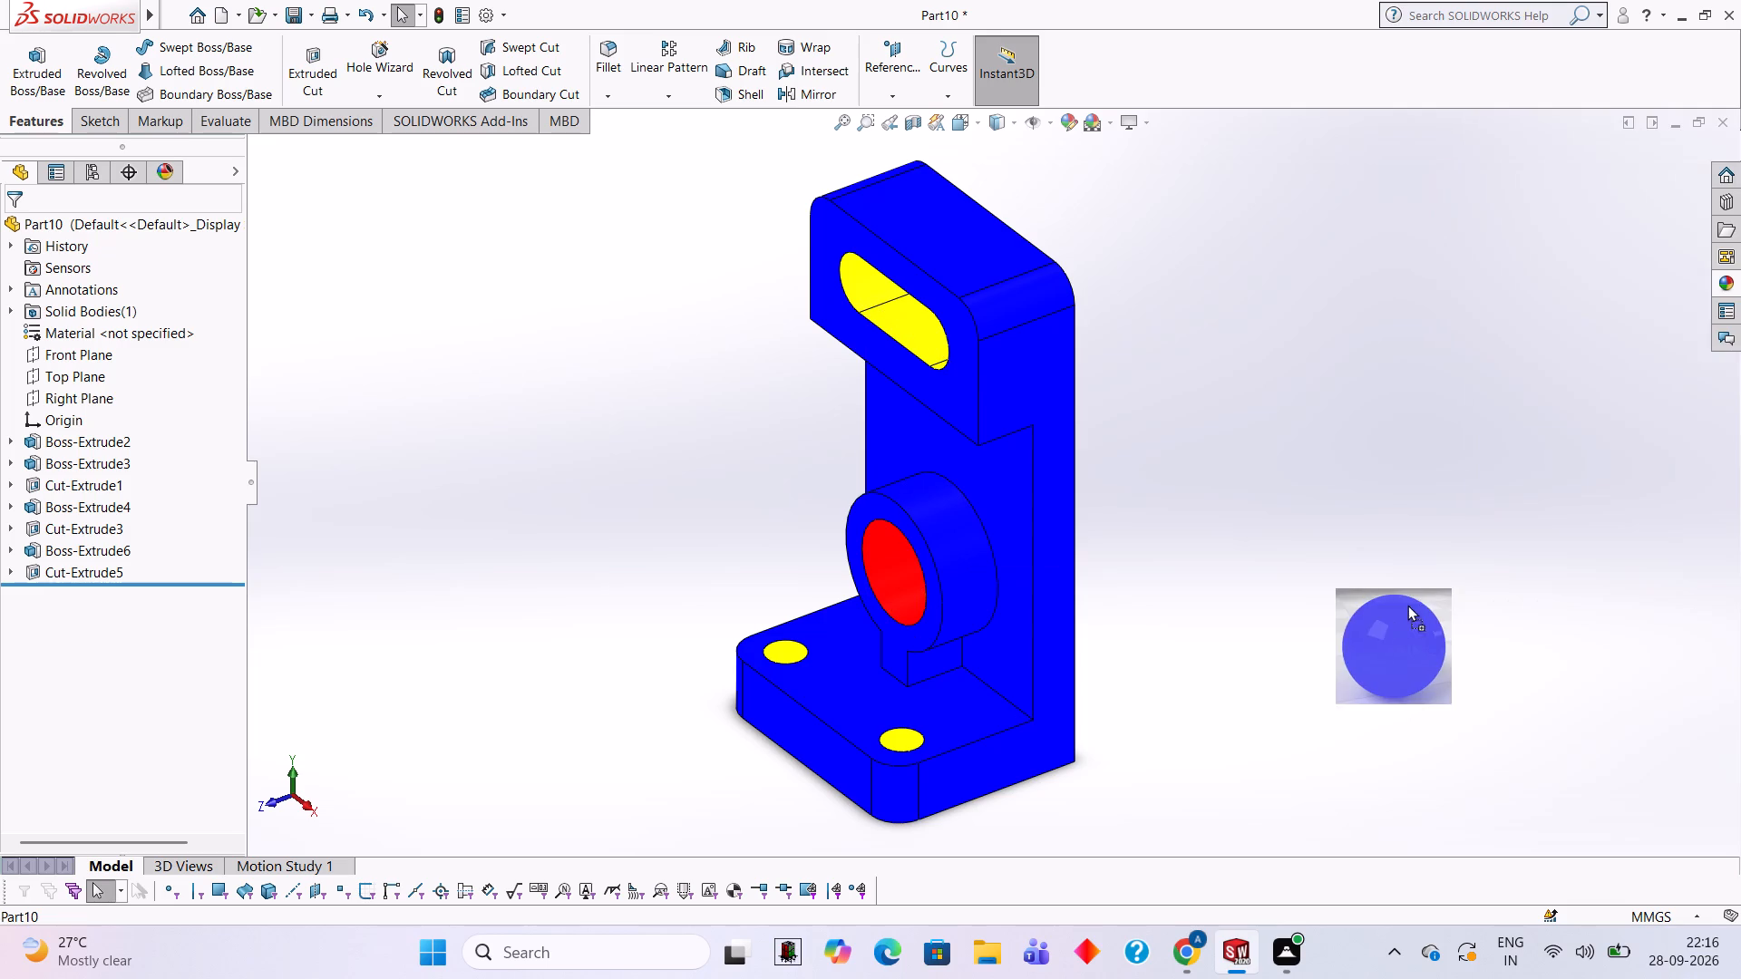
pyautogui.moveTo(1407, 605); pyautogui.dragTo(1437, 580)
# Apply the Yellow LED appearance to the extruded feature forming the round boss and its short support.
pyautogui.click(1730, 281)
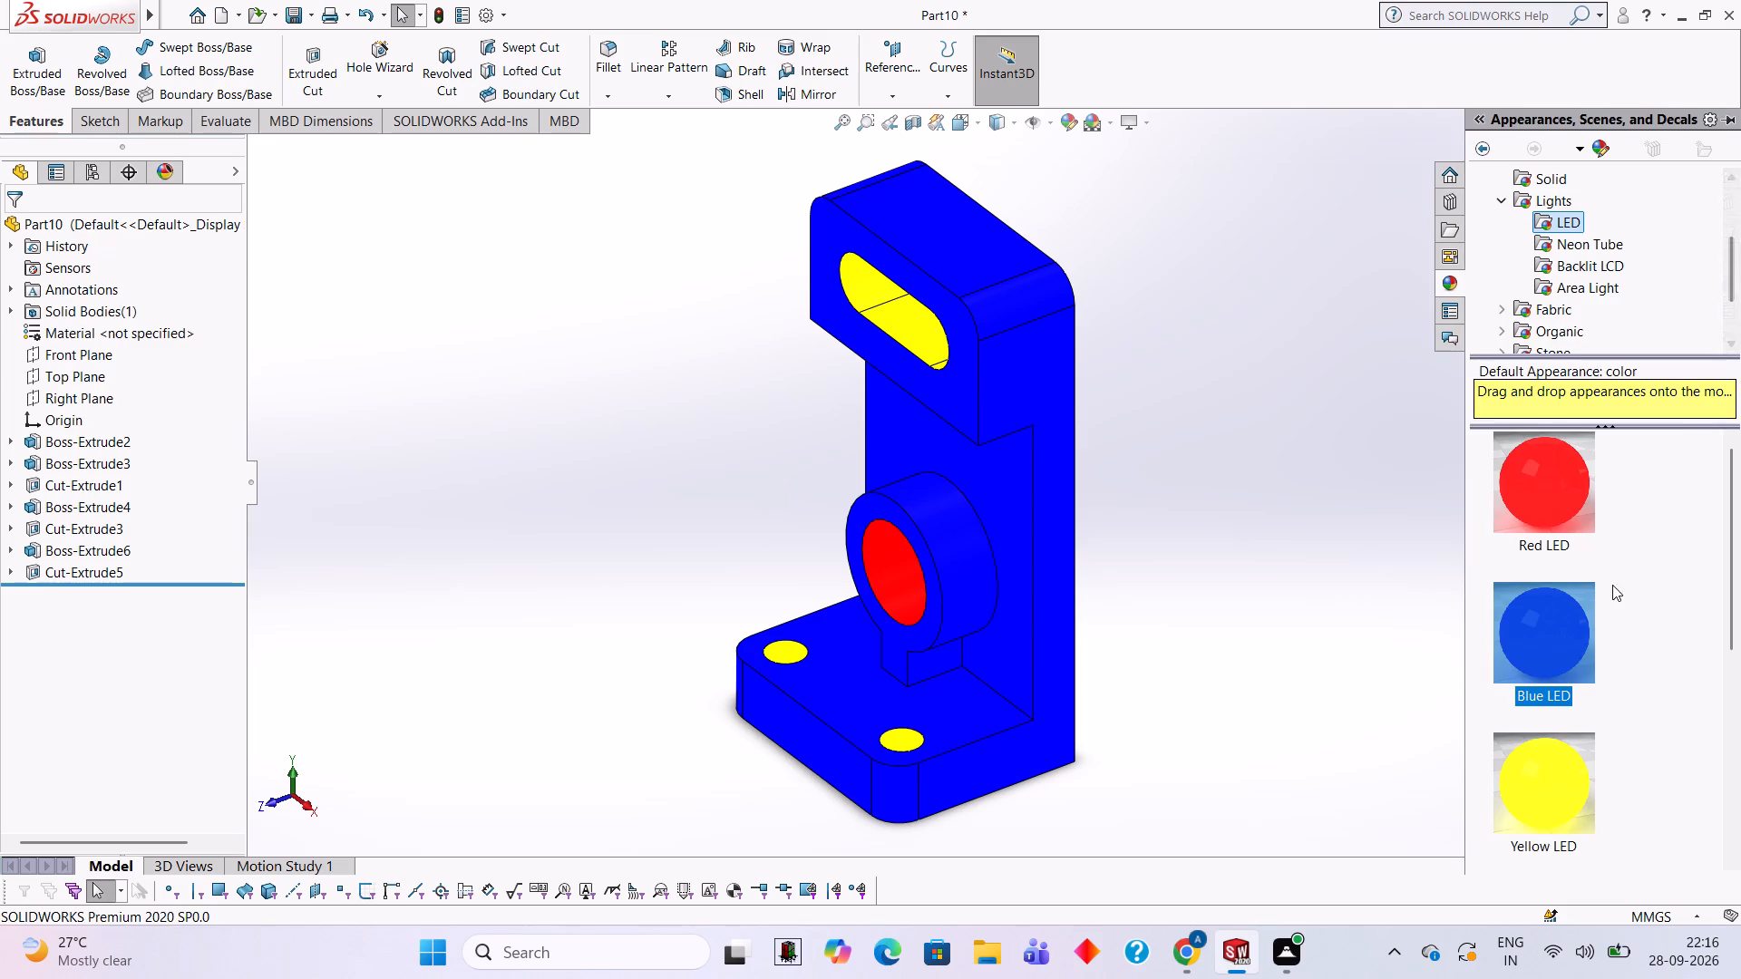
pyautogui.moveTo(1523, 760); pyautogui.dragTo(1487, 759)
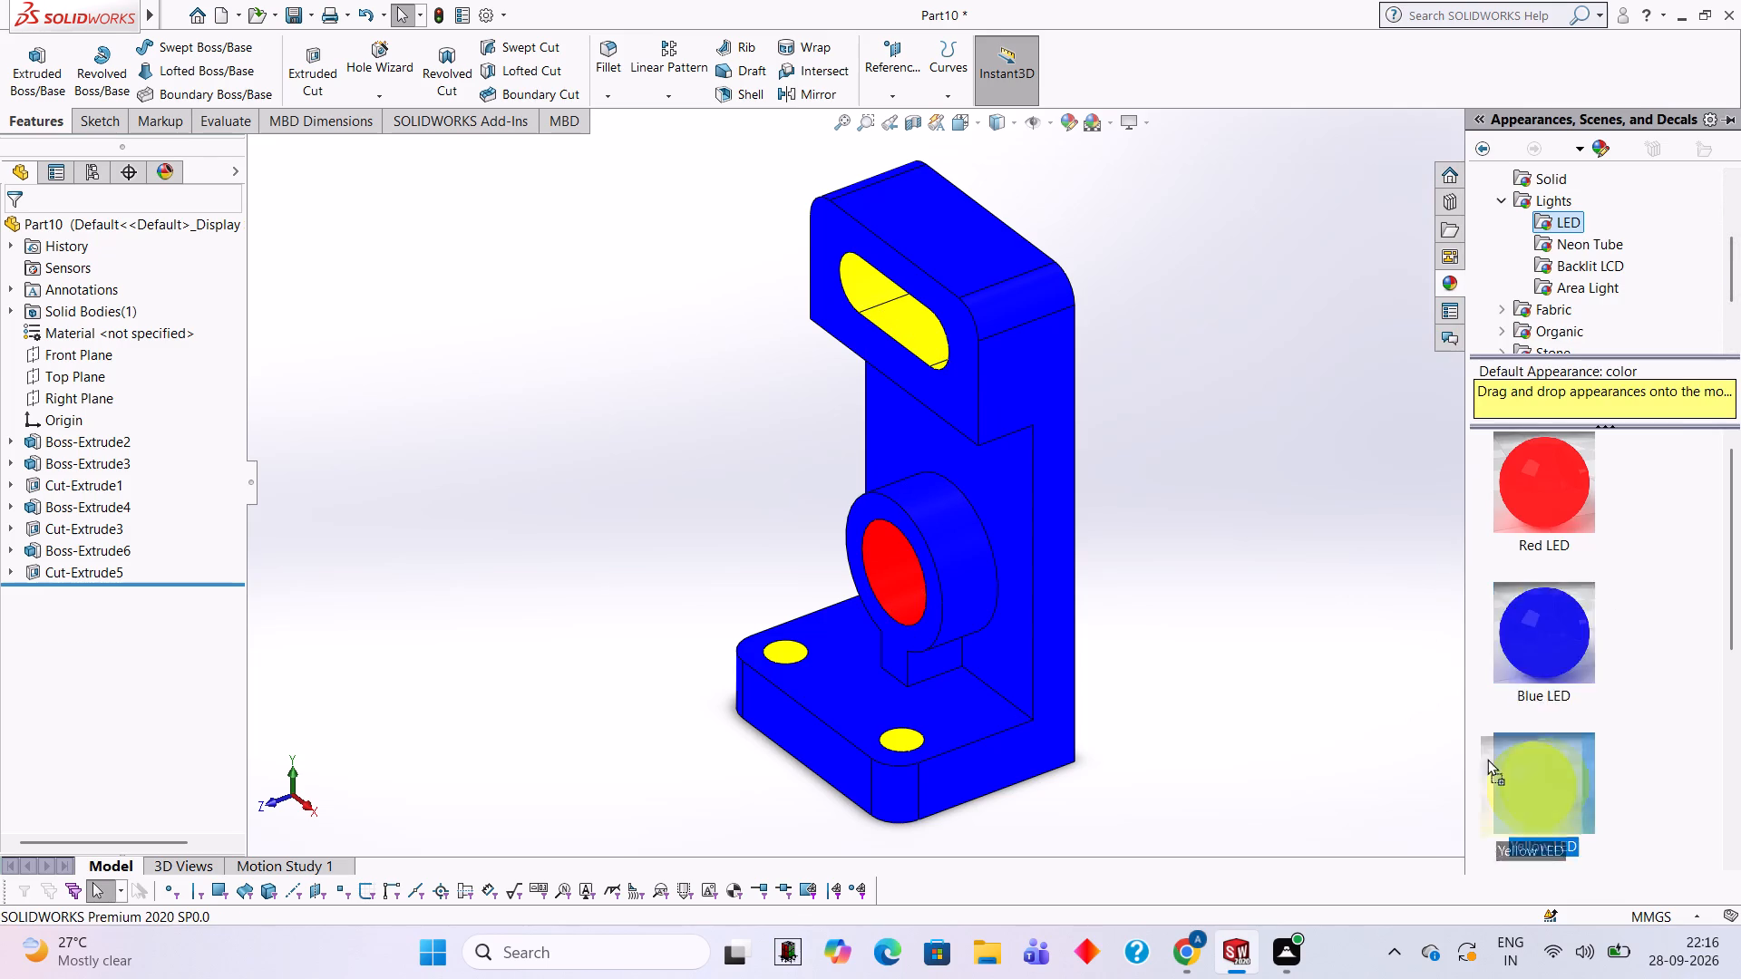
pyautogui.moveTo(1487, 759); pyautogui.dragTo(946, 507)
pyautogui.click(946, 507)
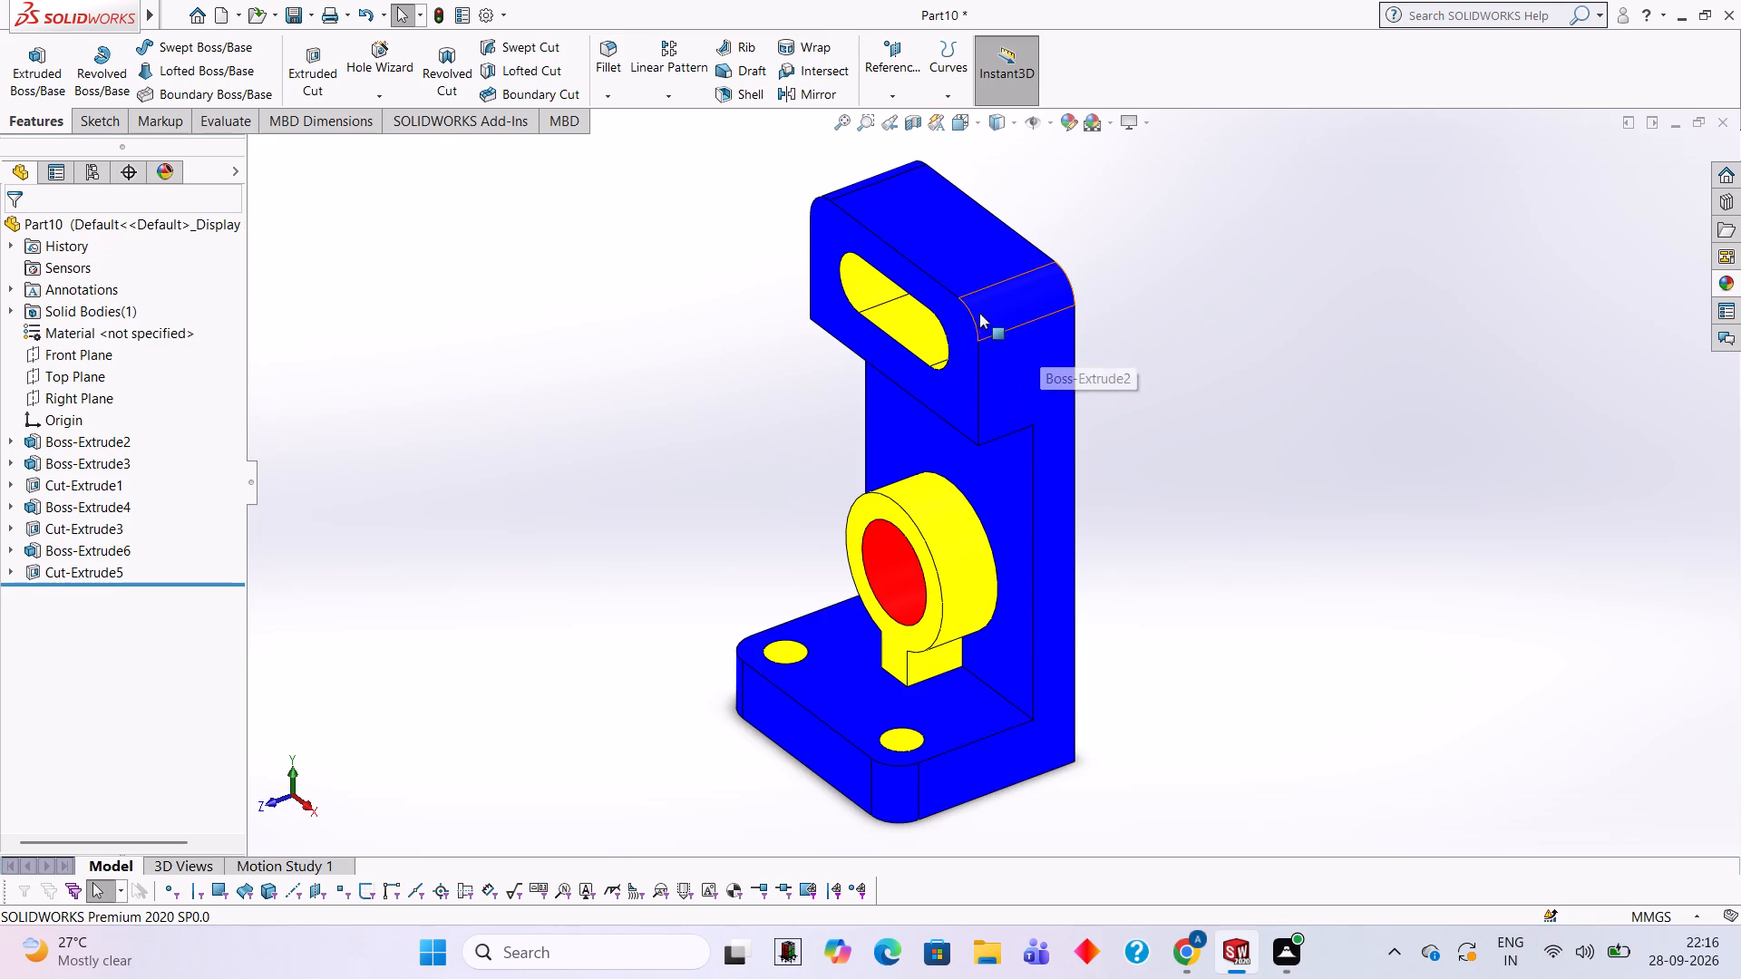
# Apply the Green LED appearance to only the flat top face of the bracket's upper block.
pyautogui.scroll(1, 1110, 242)
pyautogui.scroll(-1, 1075, 228)
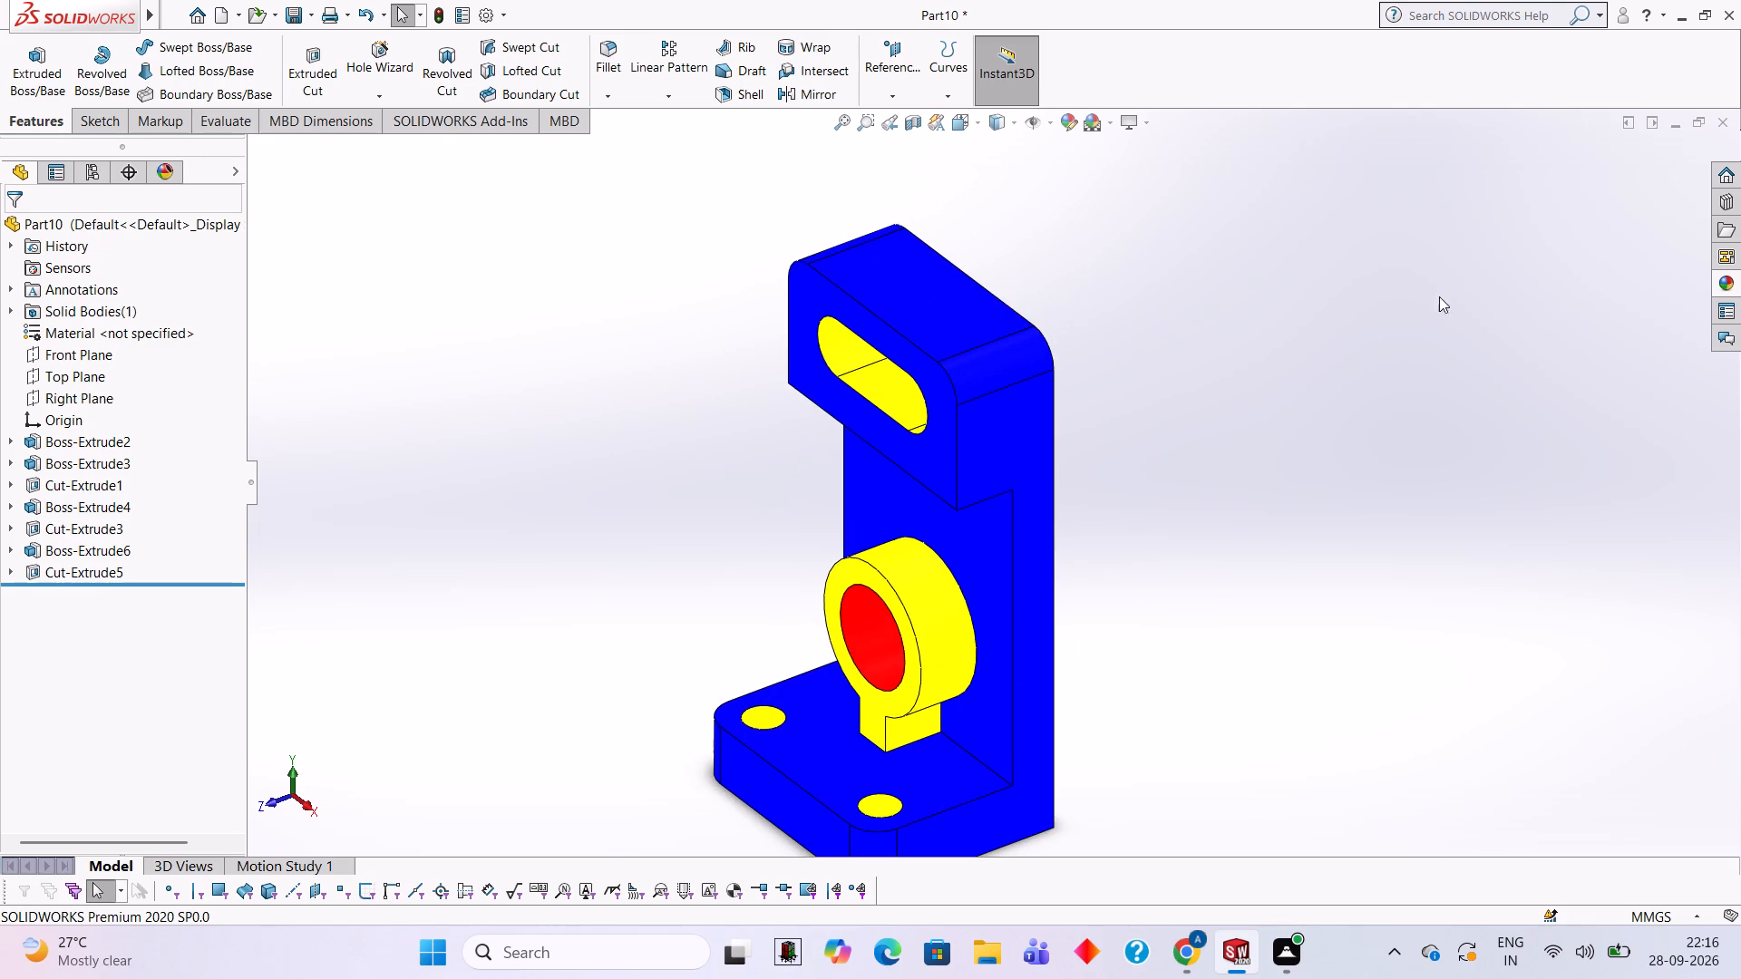
pyautogui.click(1726, 281)
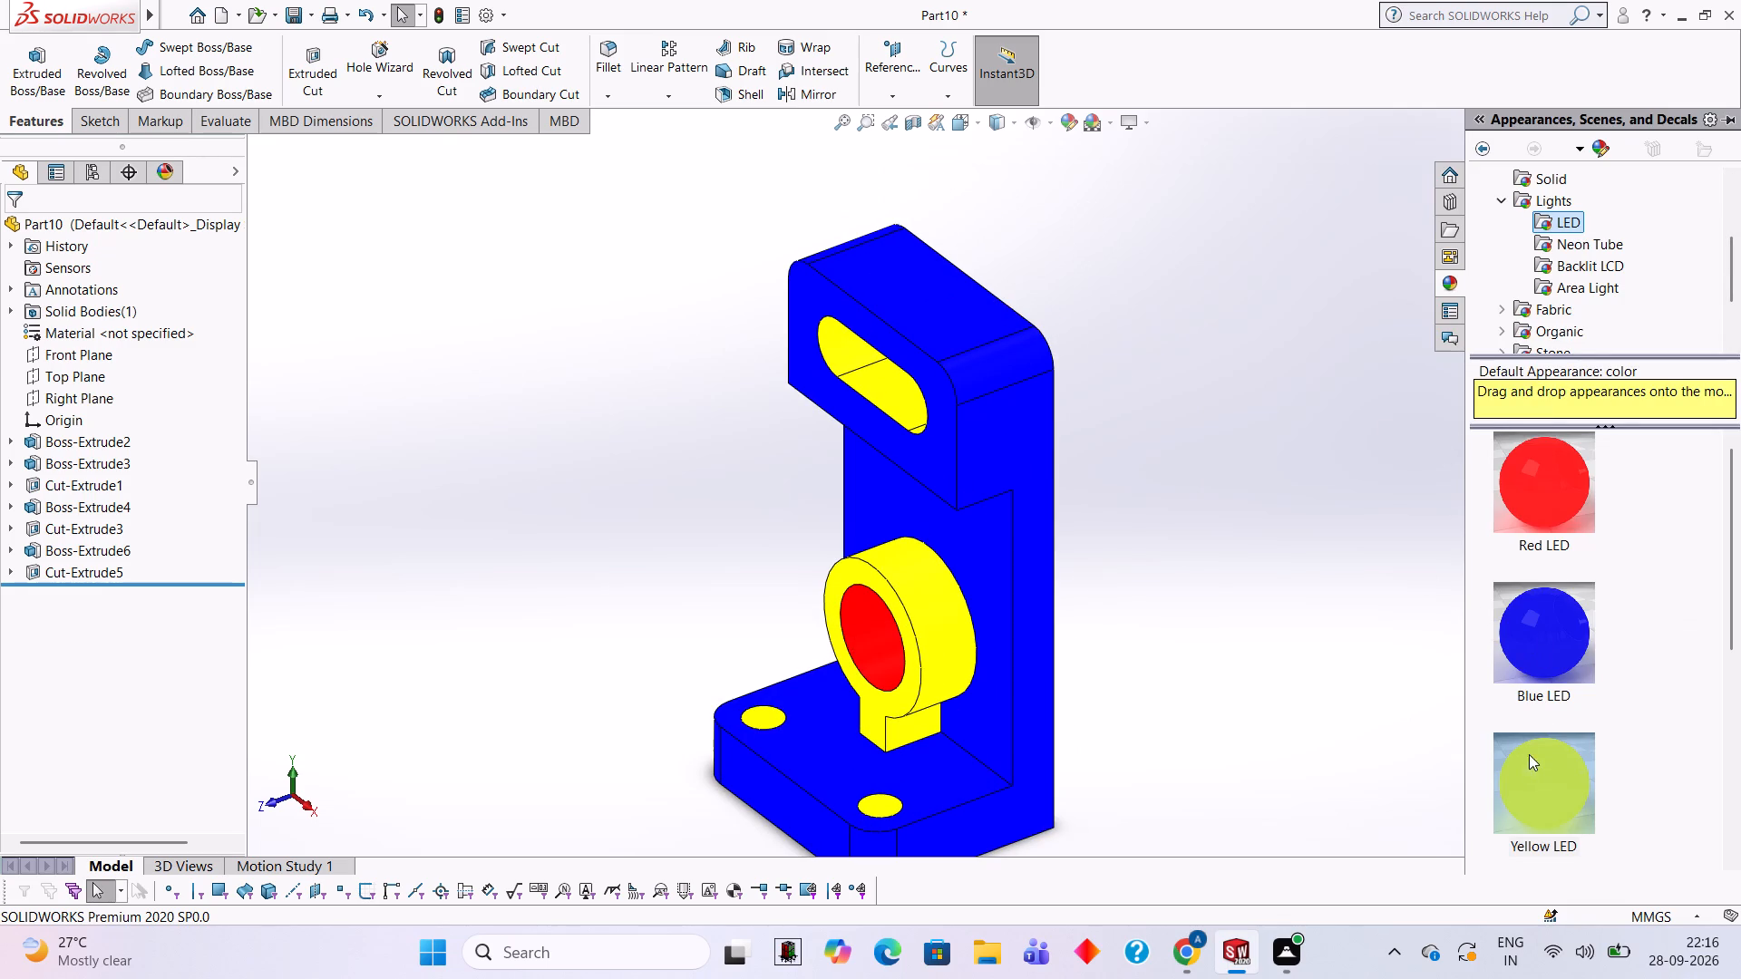
pyautogui.scroll(-2, 1575, 734)
pyautogui.moveTo(1553, 508); pyautogui.dragTo(930, 305)
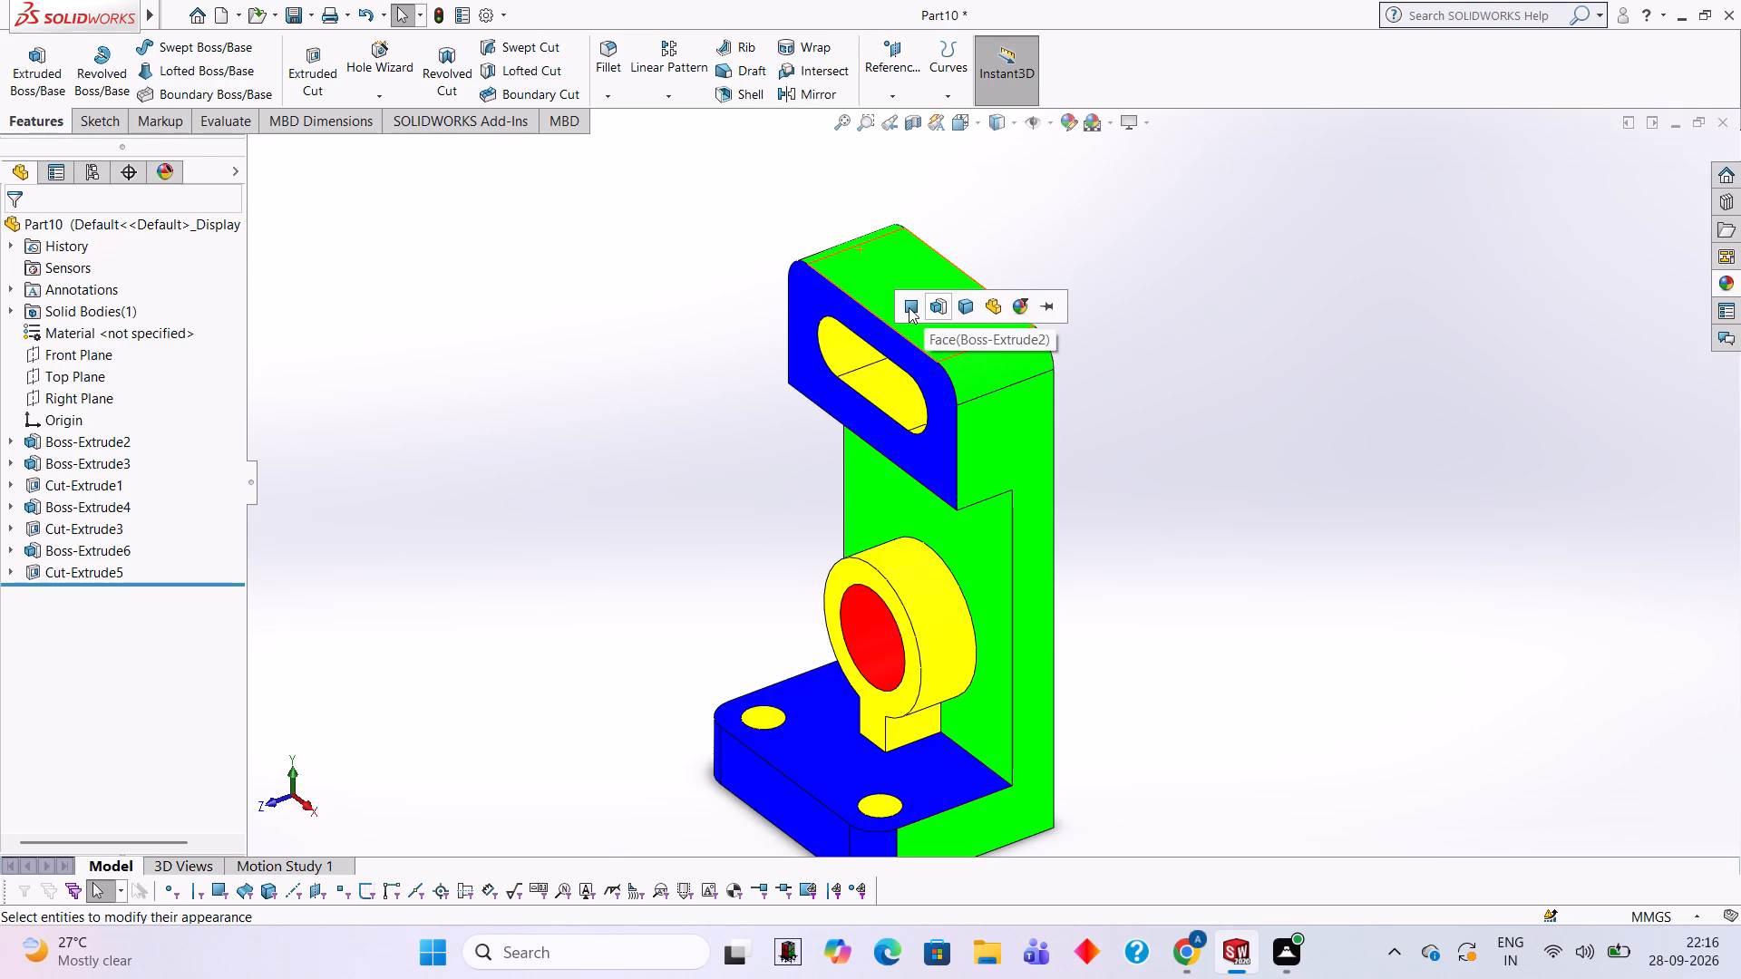
pyautogui.click(909, 307)
# Apply the Green LED appearance to the two rounded corner faces beside the upper block's top face.
pyautogui.scroll(-2, 961, 376)
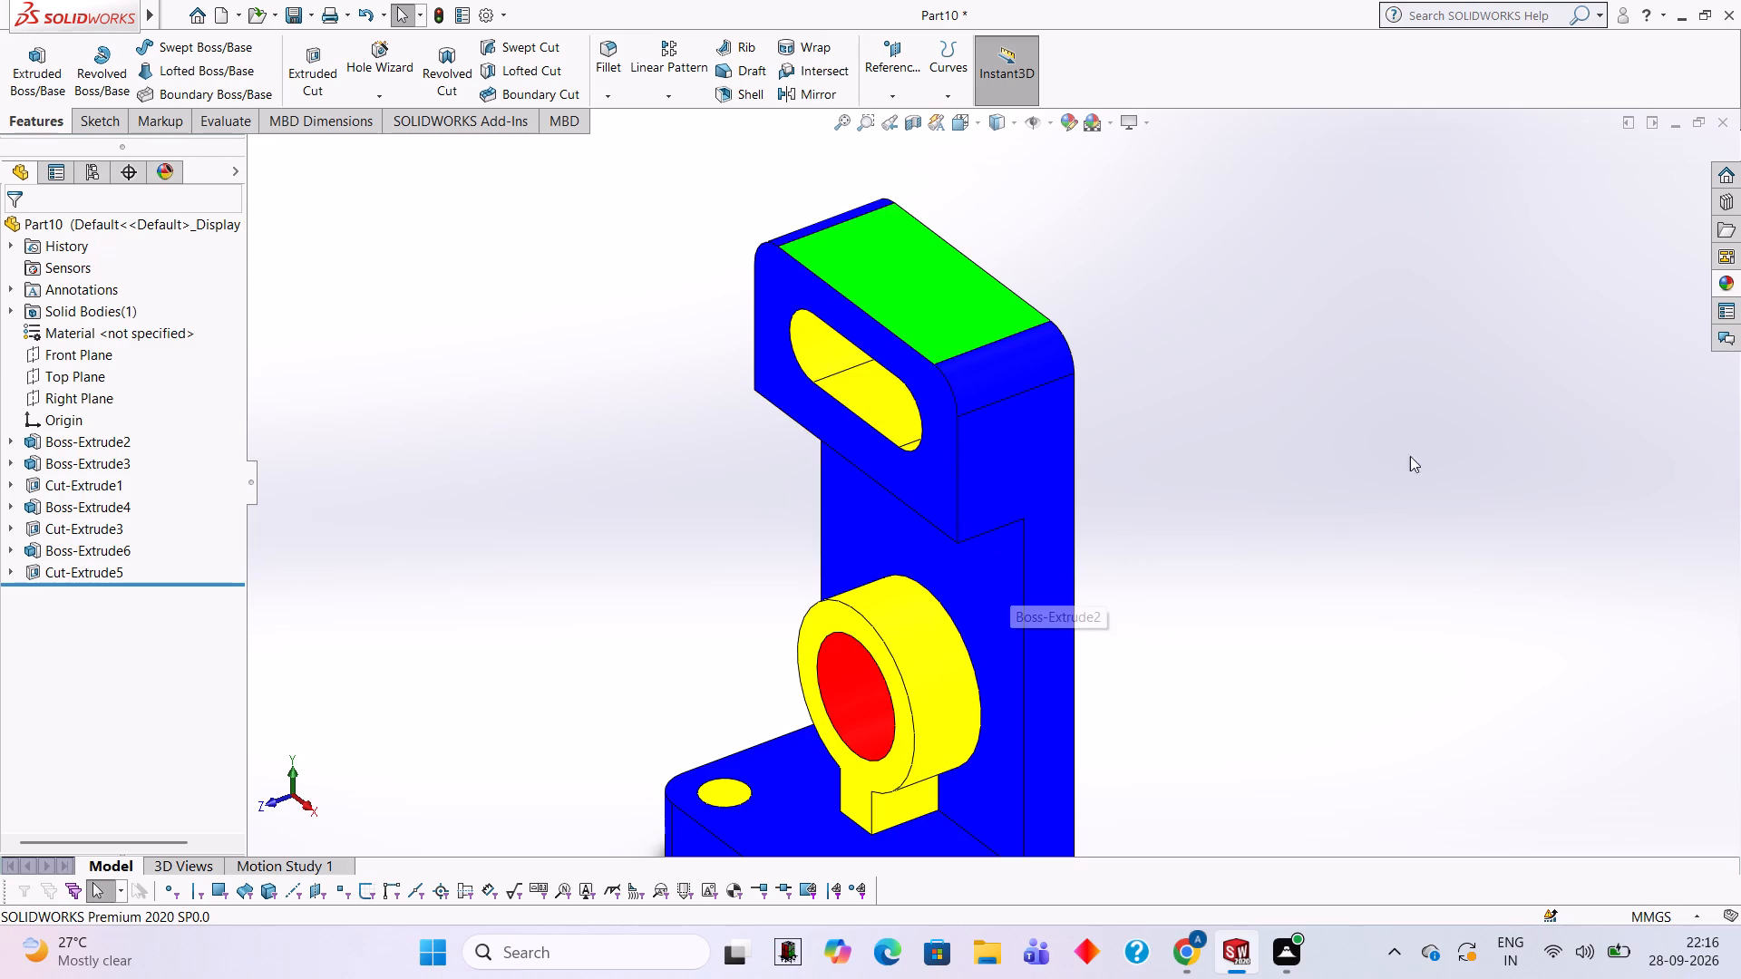
pyautogui.click(1722, 280)
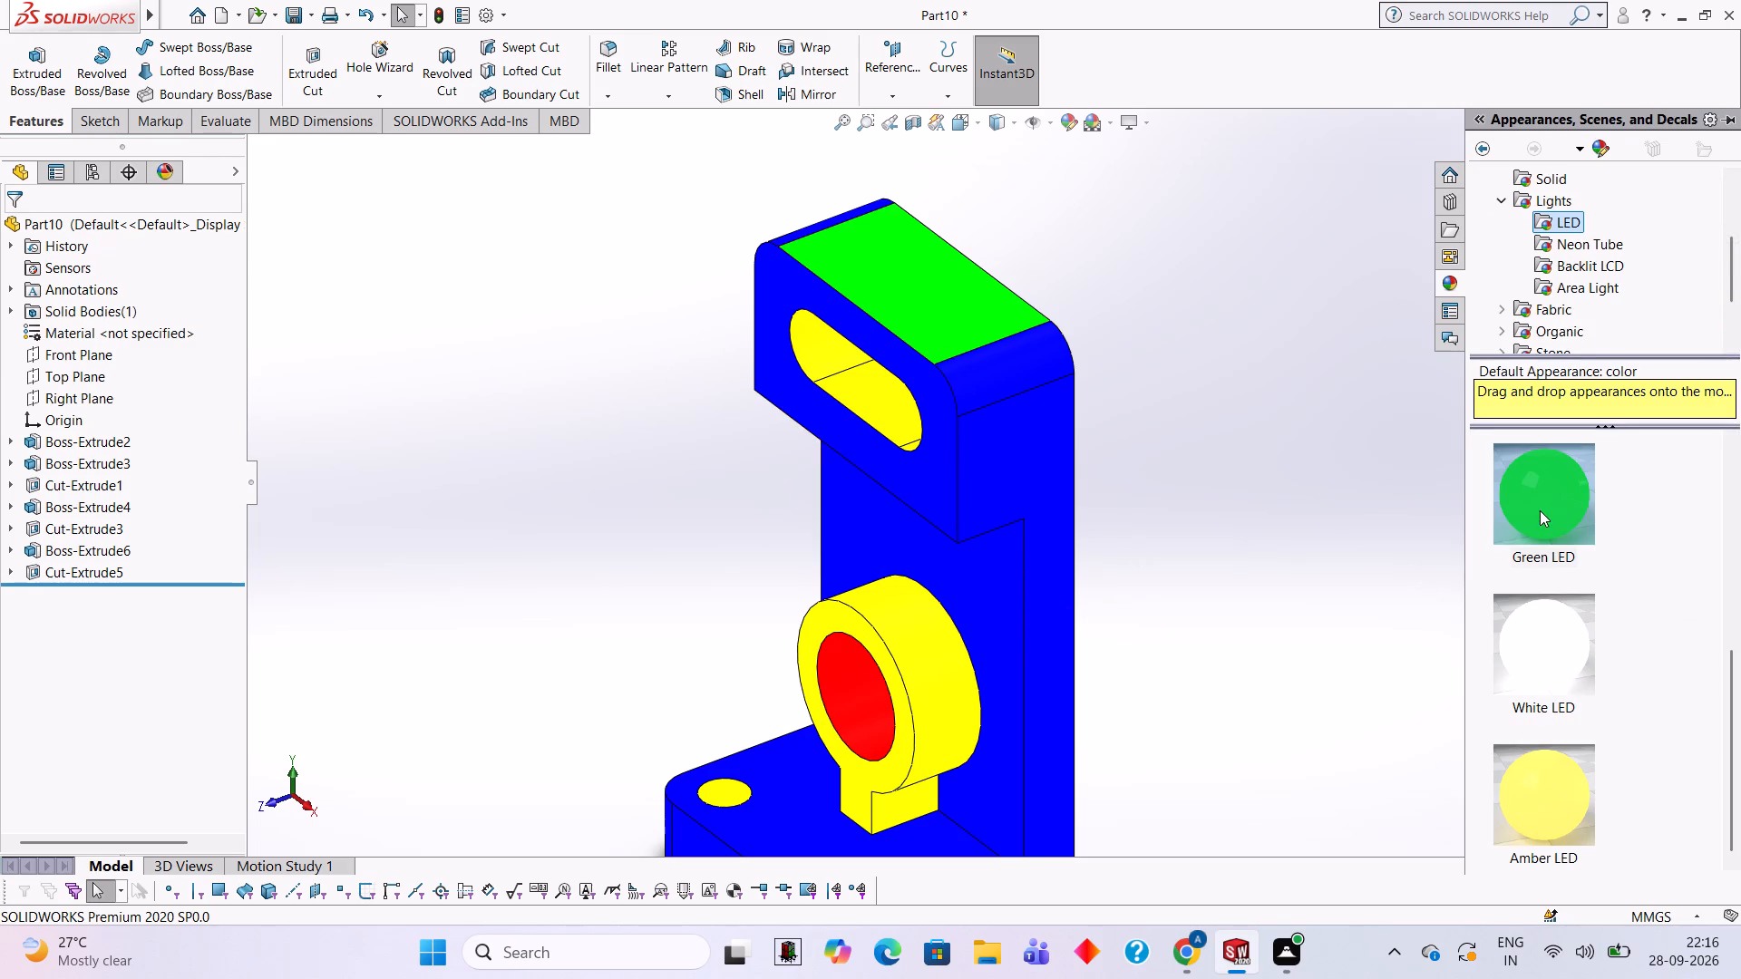
pyautogui.moveTo(1540, 509); pyautogui.dragTo(1020, 381)
pyautogui.click(1020, 381)
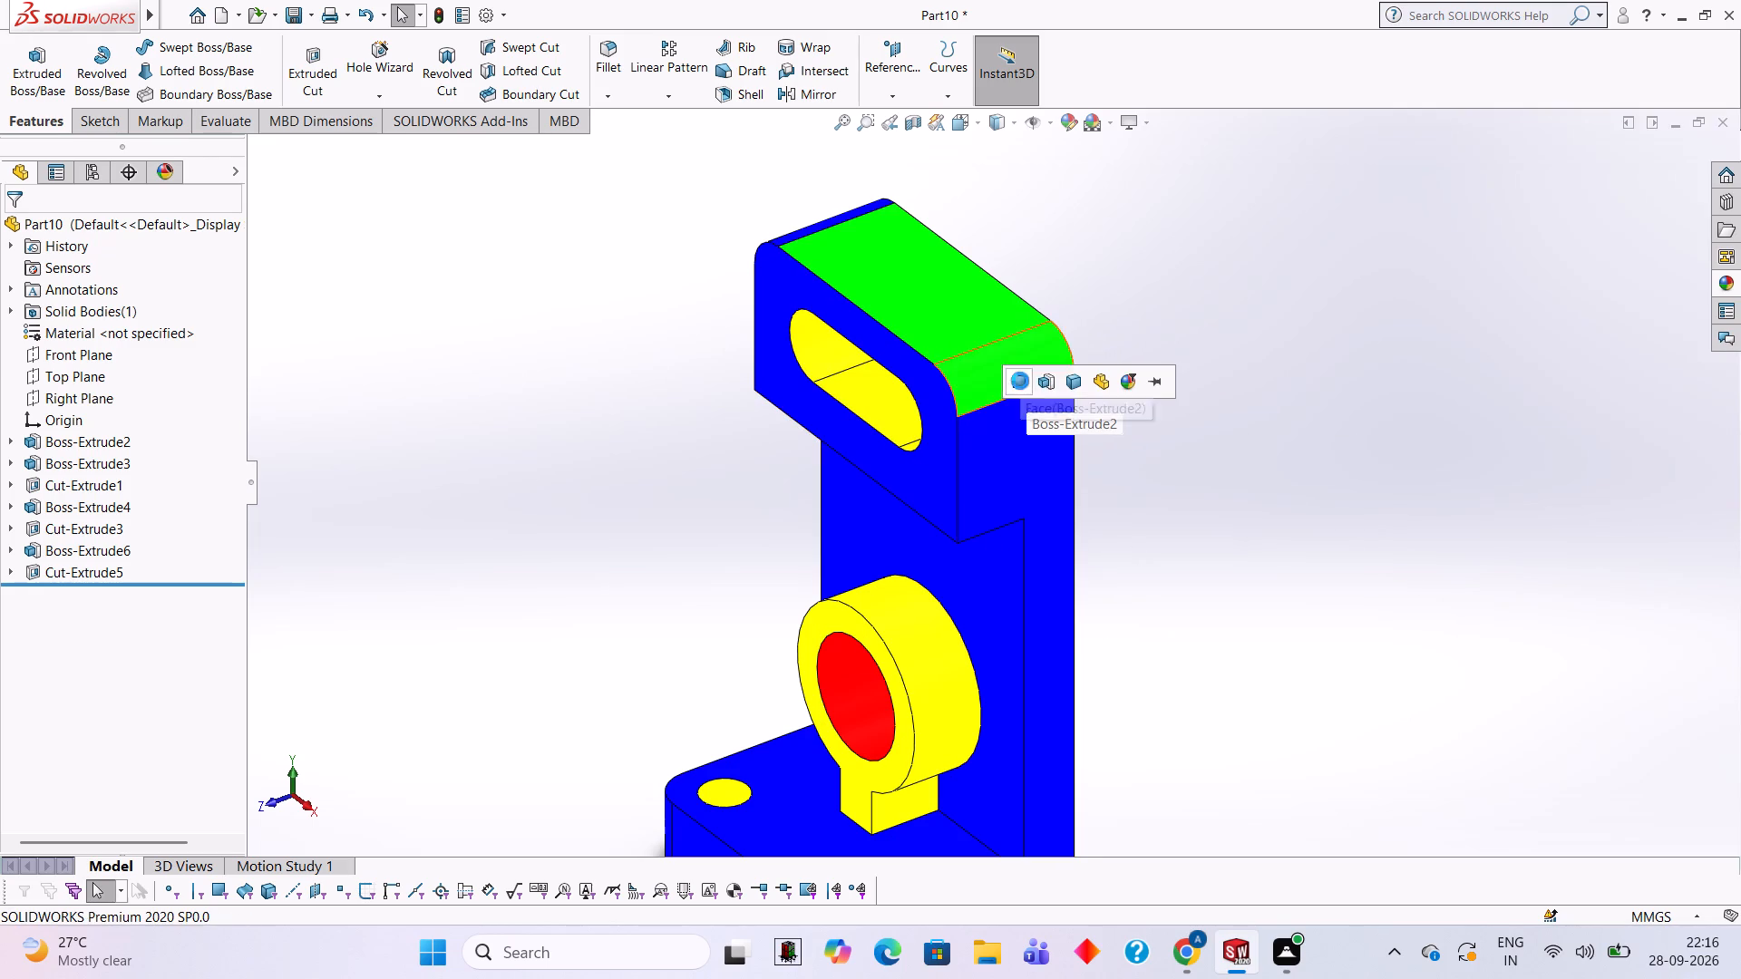
pyautogui.moveTo(971, 245); pyautogui.dragTo(1057, 476, button='middle')
pyautogui.scroll(-2, 856, 311)
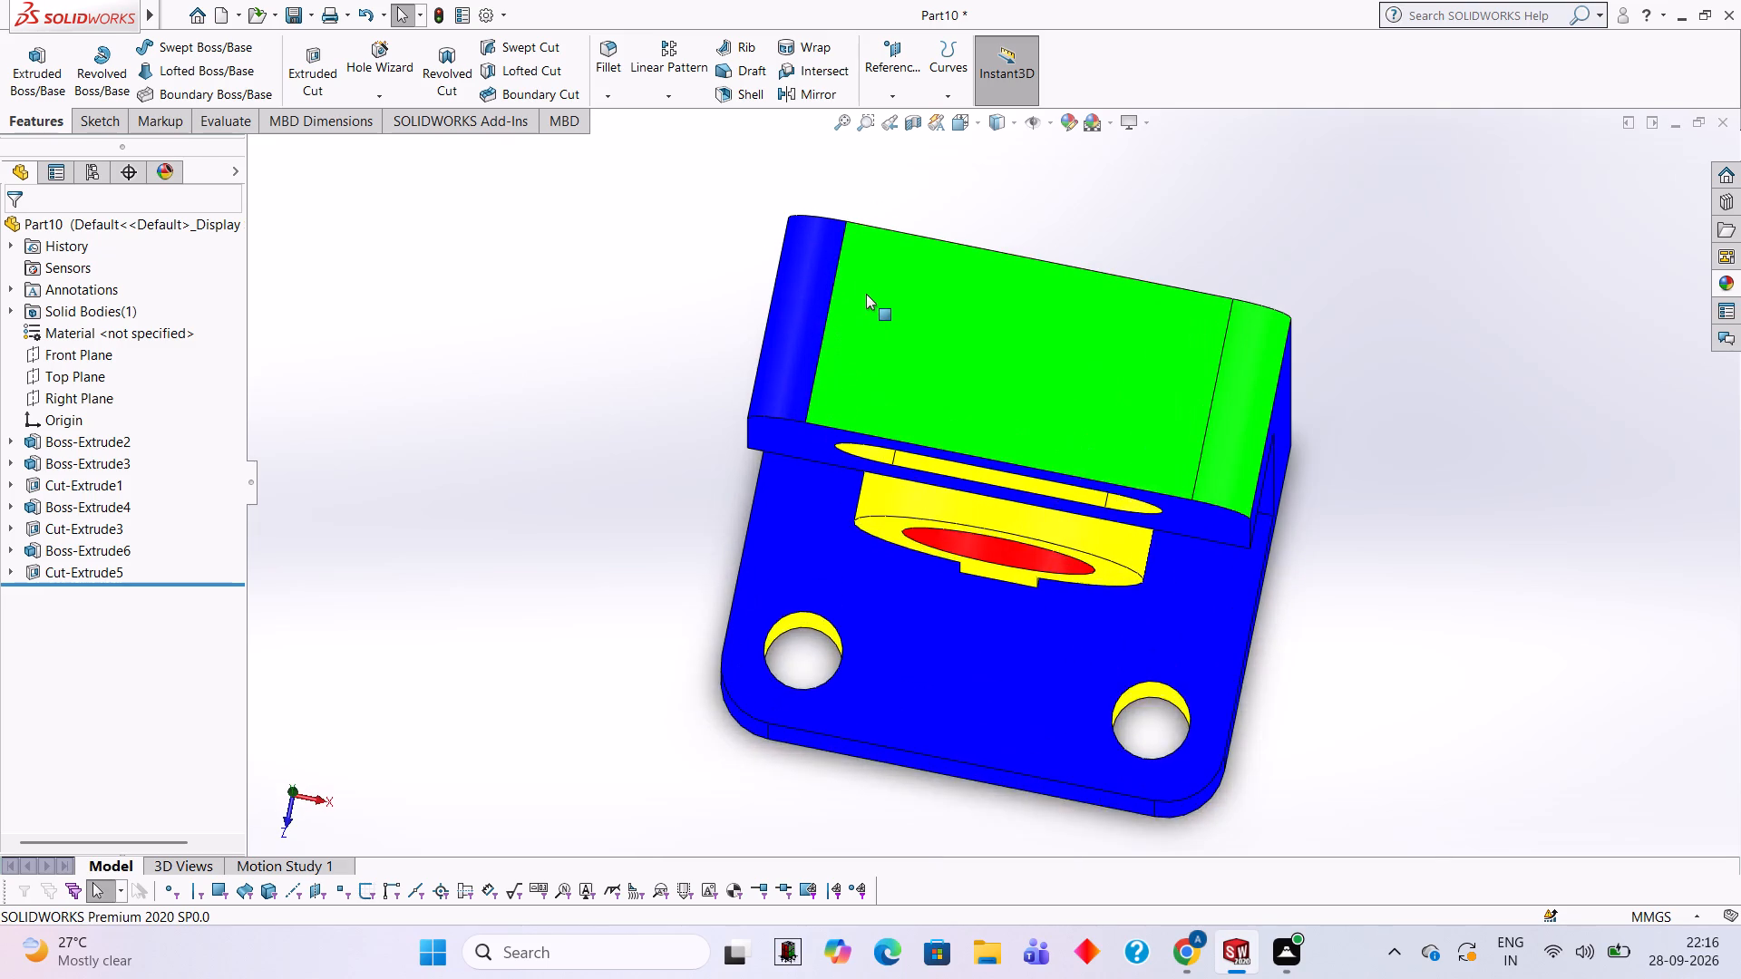
pyautogui.scroll(-2, 866, 294)
pyautogui.click(1718, 284)
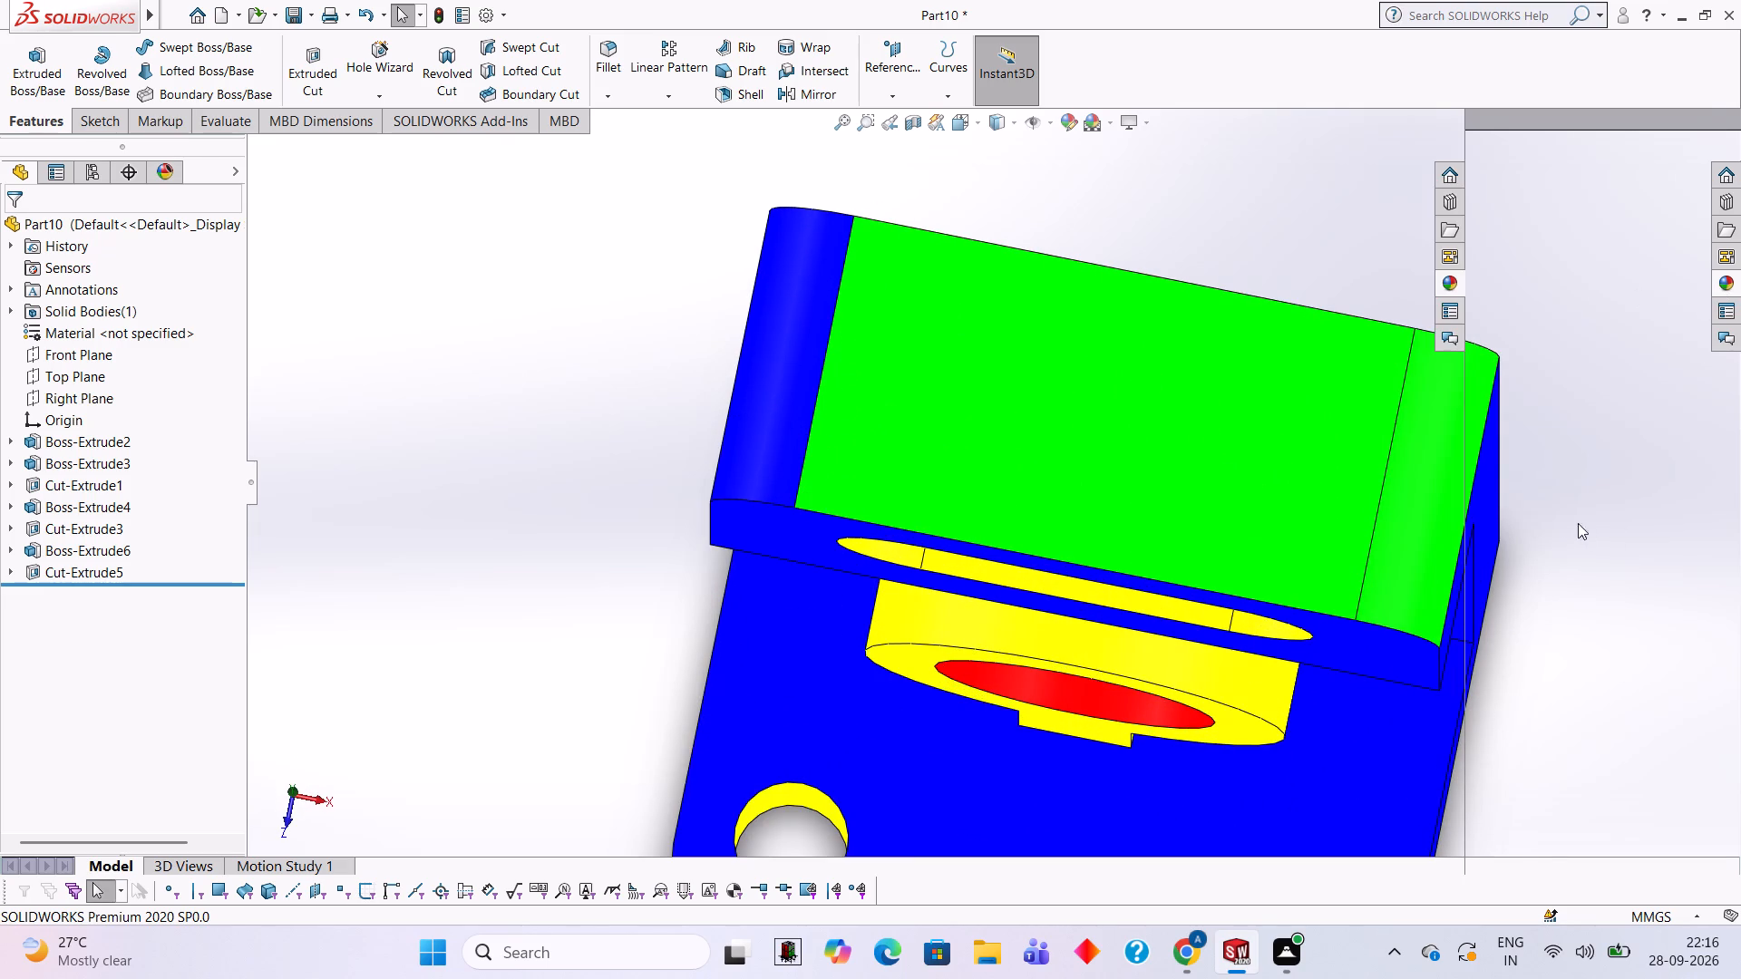
pyautogui.moveTo(1557, 515); pyautogui.dragTo(796, 404)
pyautogui.click(796, 404)
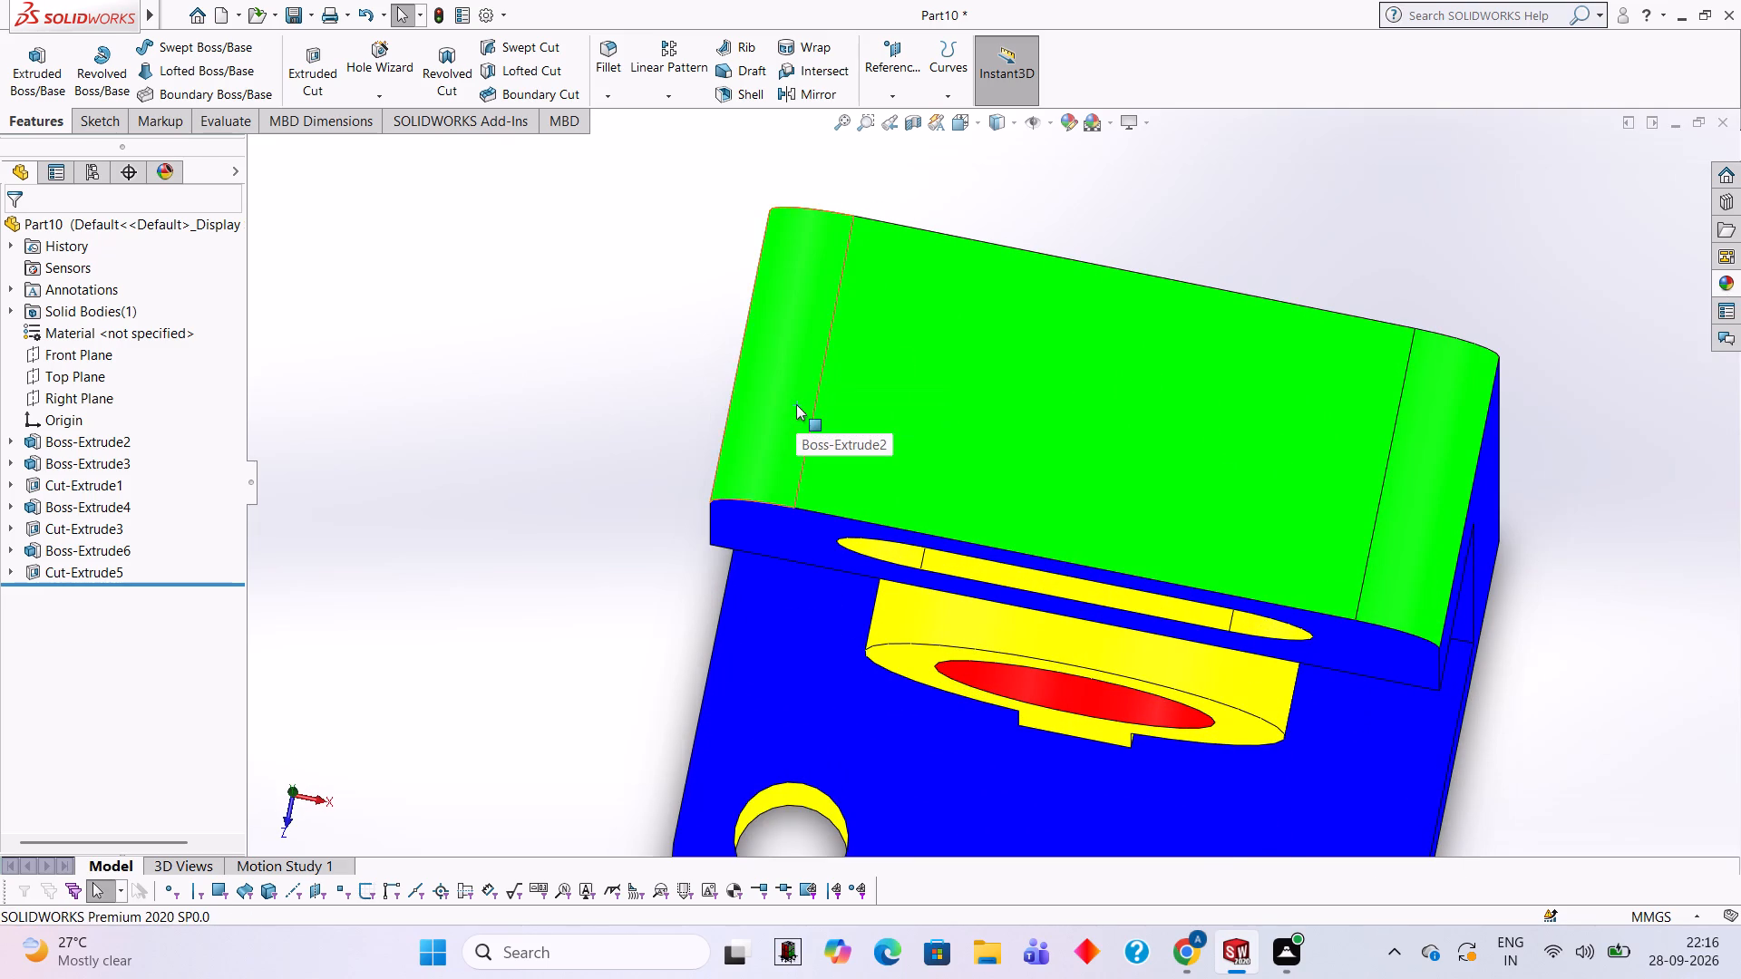
# Apply the Green LED appearance to both flat side faces of the bracket, running from the upper block to the foot.
pyautogui.scroll(4, 796, 404)
pyautogui.moveTo(971, 489); pyautogui.dragTo(970, 347, button='middle')
pyautogui.scroll(3, 1106, 496)
pyautogui.moveTo(1324, 514); pyautogui.dragTo(1279, 490, button='middle')
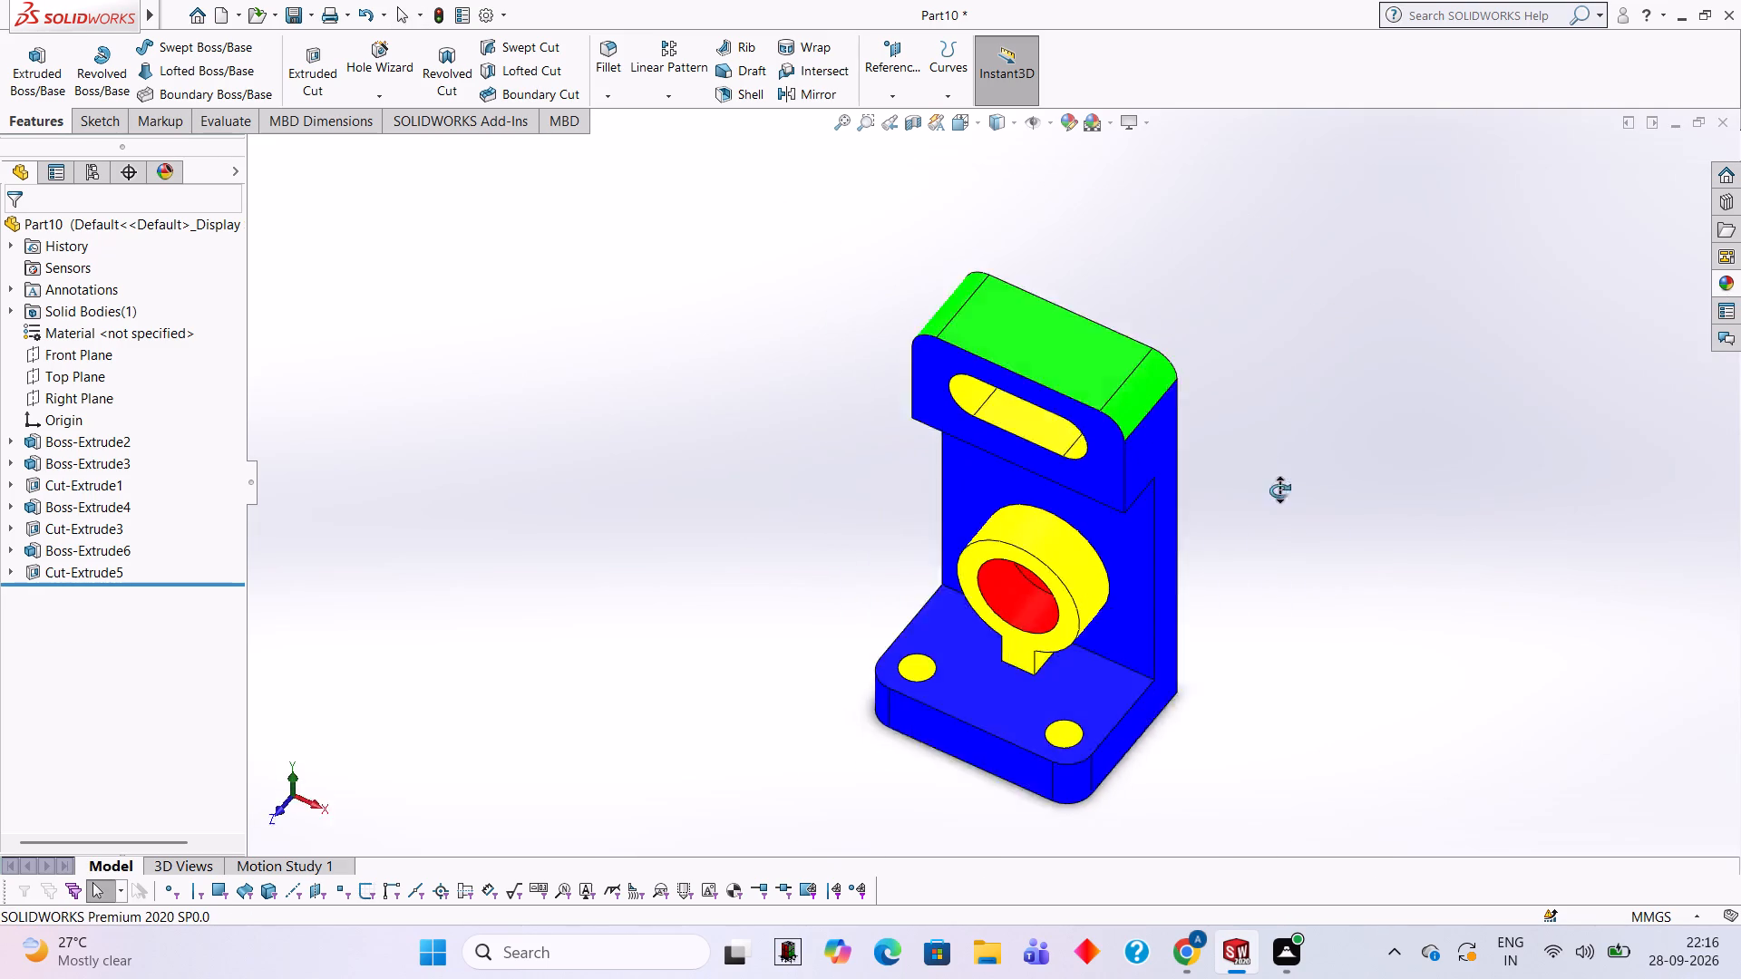
pyautogui.moveTo(1279, 490); pyautogui.dragTo(1237, 413, button='middle')
pyautogui.scroll(-2, 1225, 427)
pyautogui.scroll(-1, 1125, 507)
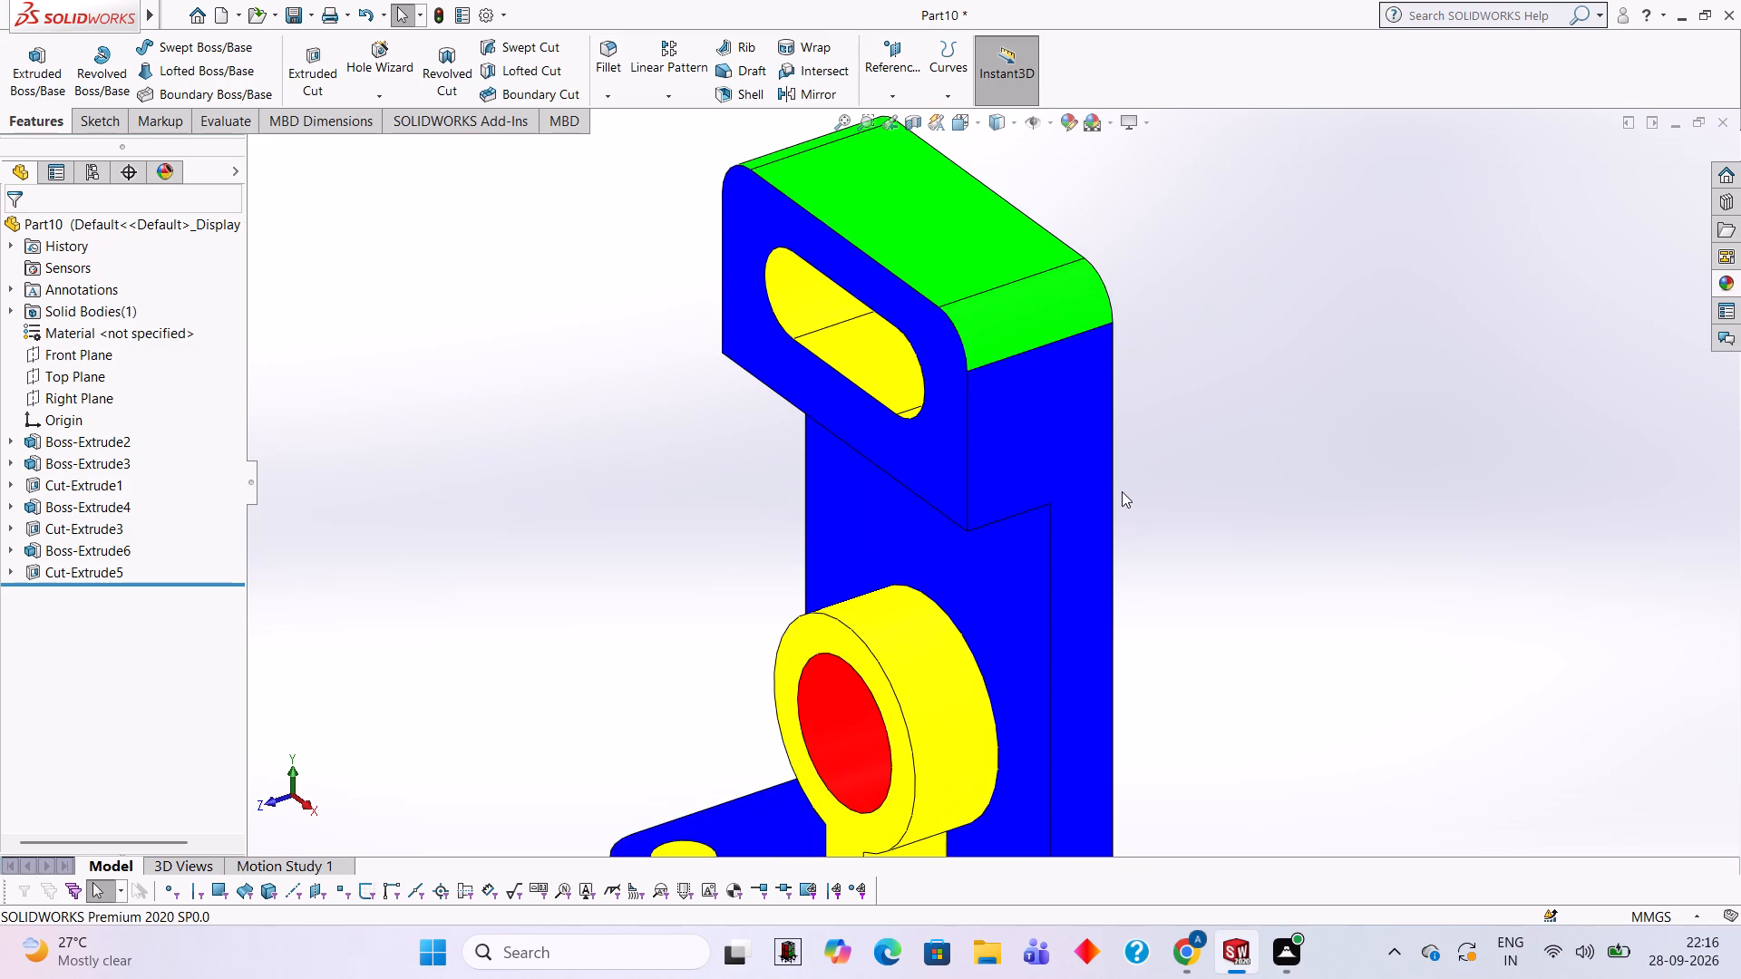
pyautogui.scroll(3, 1122, 489)
pyautogui.click(1729, 273)
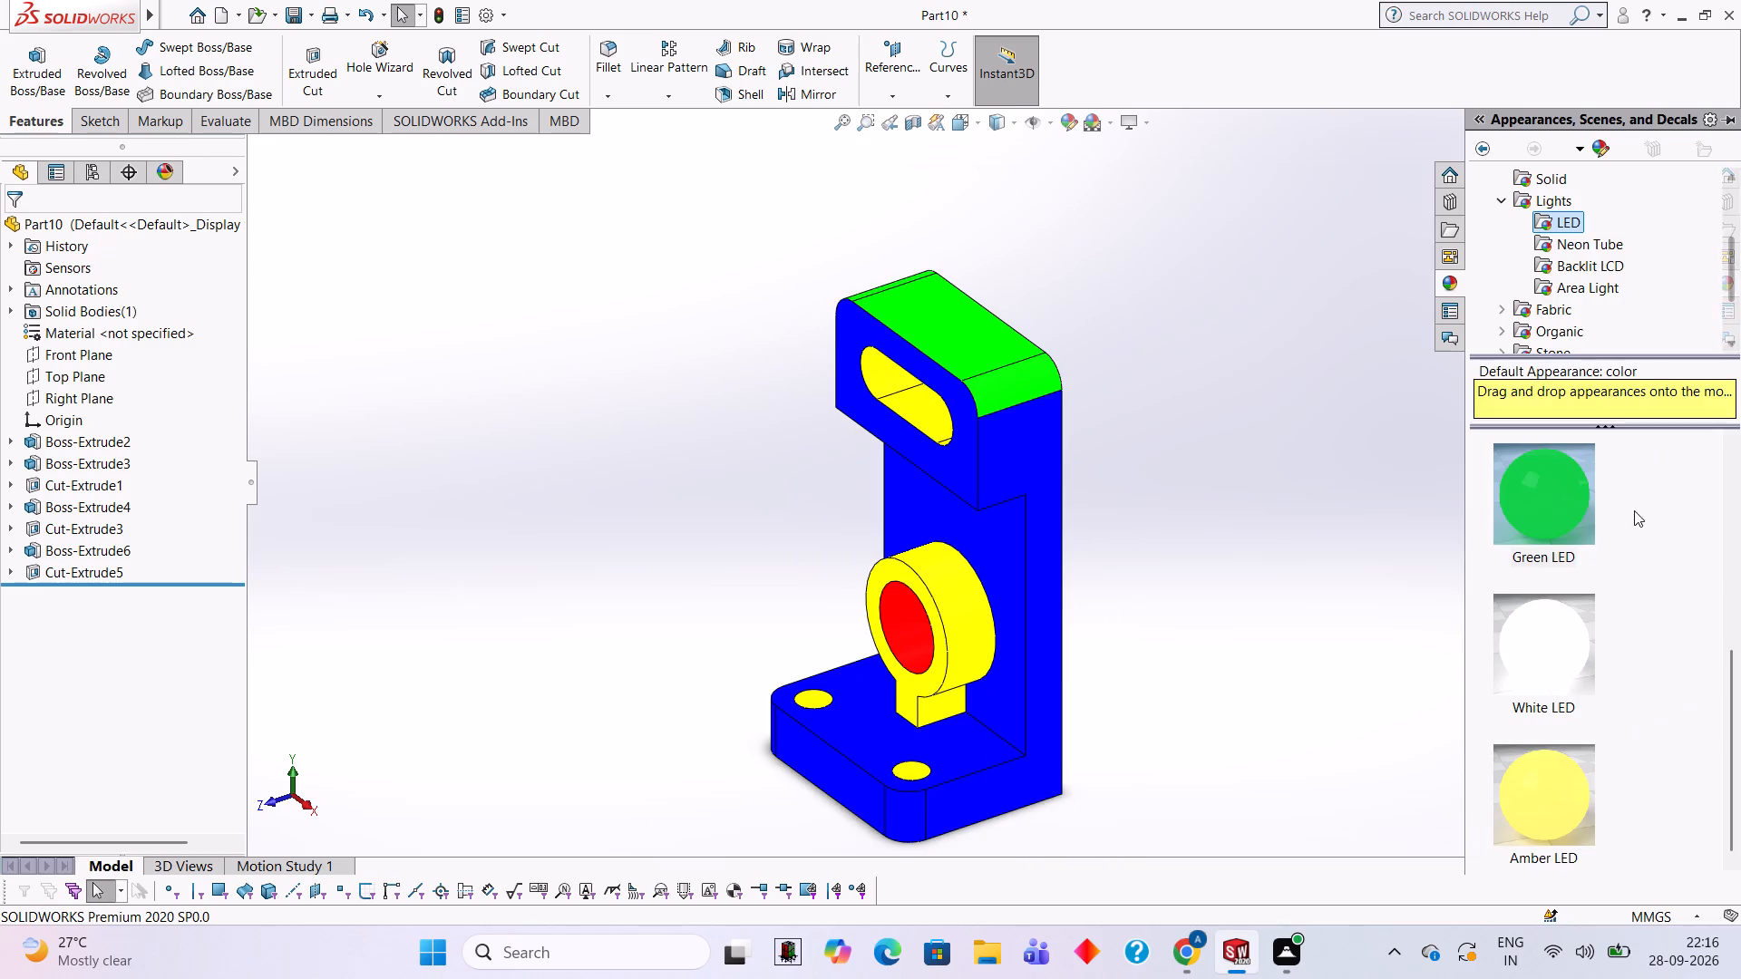
pyautogui.moveTo(1544, 512); pyautogui.dragTo(1012, 469)
pyautogui.click(1012, 469)
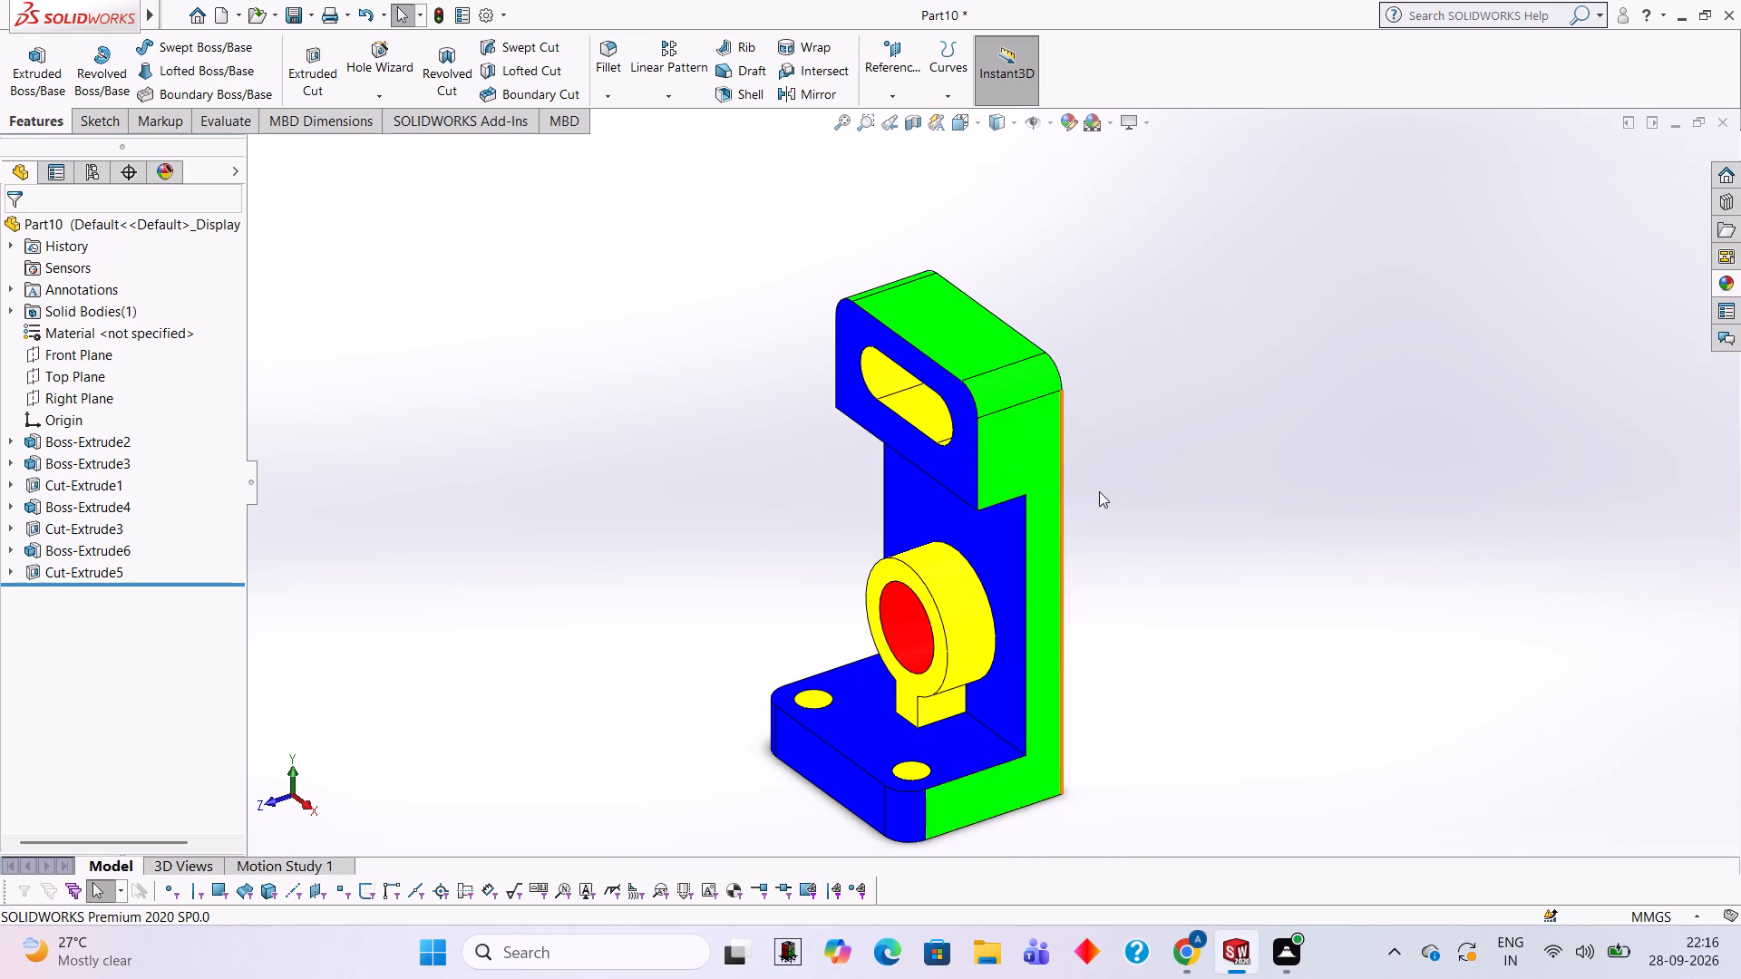
pyautogui.moveTo(1101, 491); pyautogui.dragTo(1397, 459, button='middle')
pyautogui.click(1732, 280)
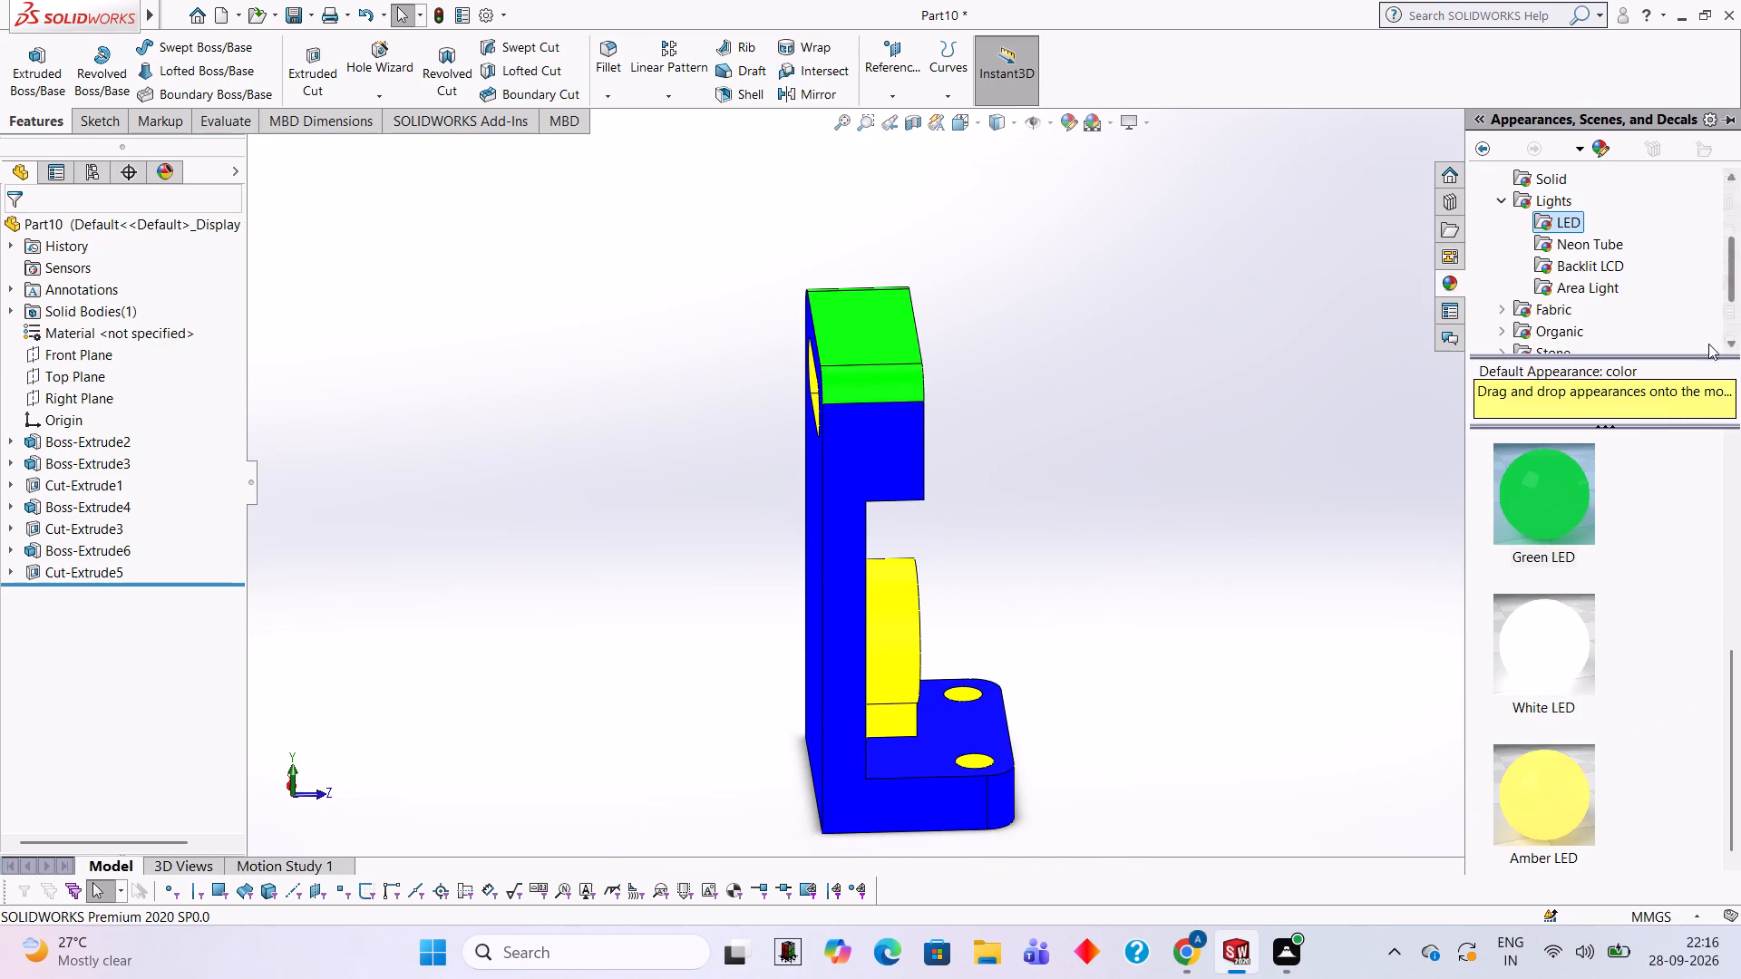
pyautogui.moveTo(1558, 482); pyautogui.dragTo(881, 439)
pyautogui.click(884, 439)
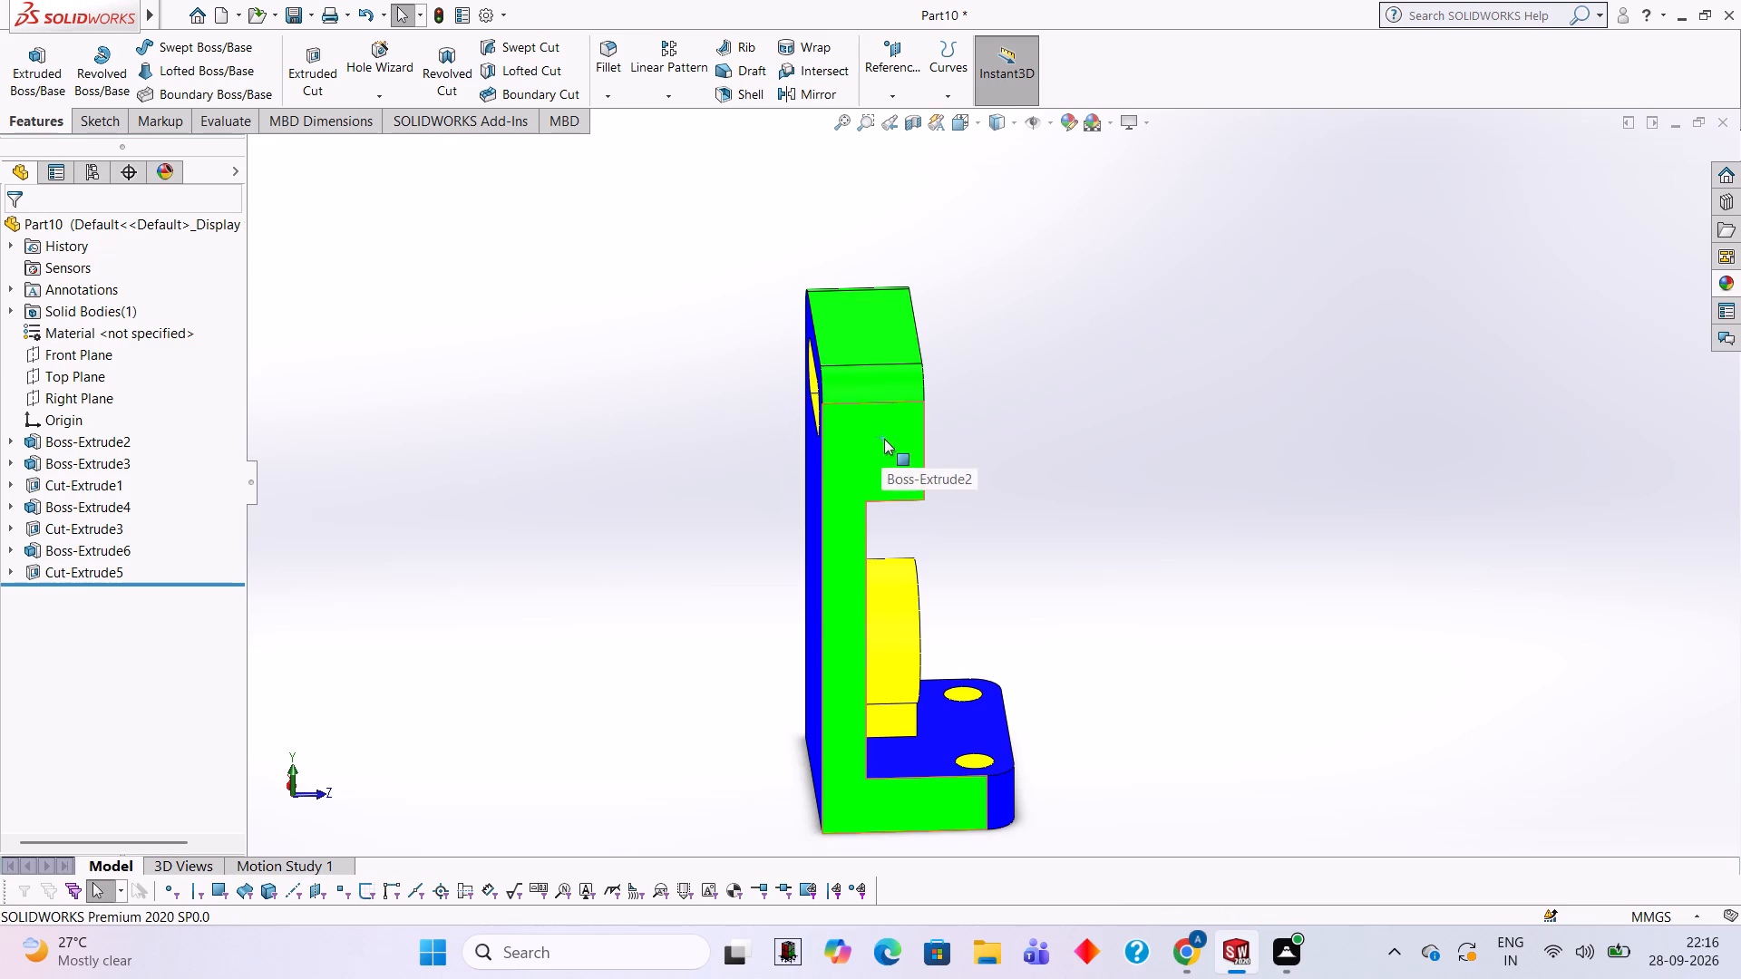
# Apply the Green LED appearance to the flat front face of the foot.
pyautogui.moveTo(1230, 439); pyautogui.dragTo(1117, 412, button='middle')
pyautogui.scroll(-1, 1230, 439)
pyautogui.scroll(2, 1155, 441)
pyautogui.moveTo(1148, 471); pyautogui.dragTo(1010, 488, button='middle')
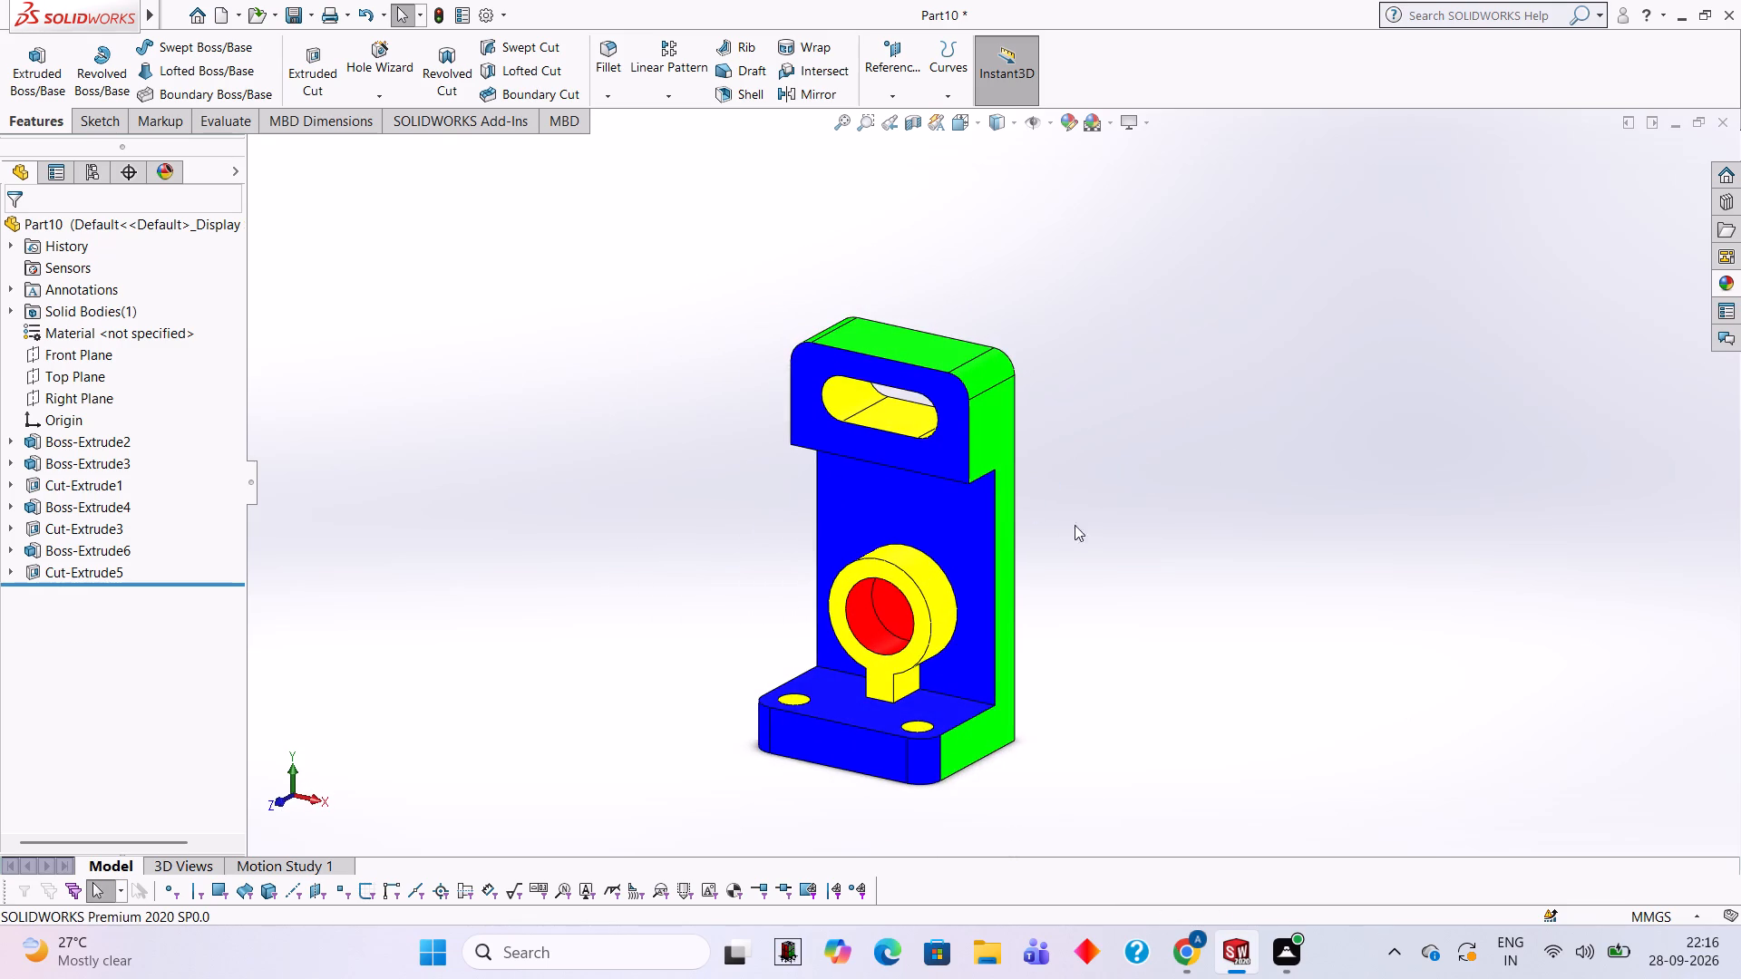
pyautogui.scroll(-1, 1084, 691)
pyautogui.scroll(1, 909, 698)
pyautogui.scroll(-3, 814, 703)
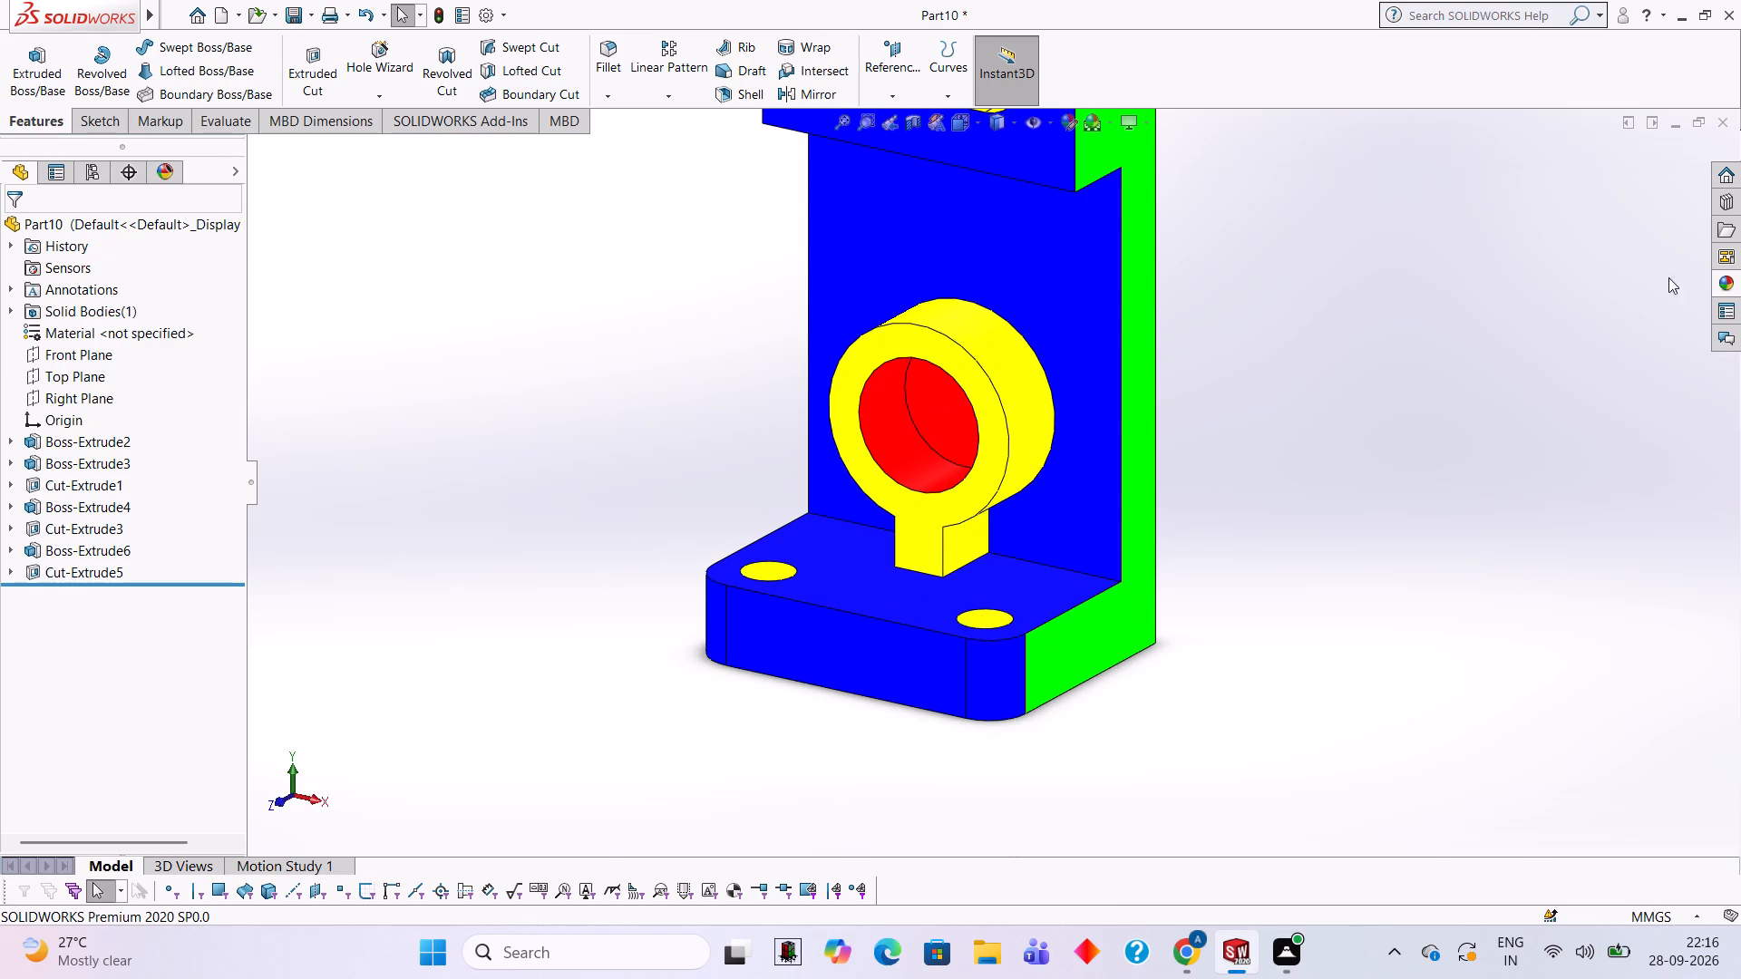
pyautogui.moveTo(1717, 275); pyautogui.dragTo(1726, 279)
pyautogui.moveTo(1553, 527); pyautogui.dragTo(851, 683)
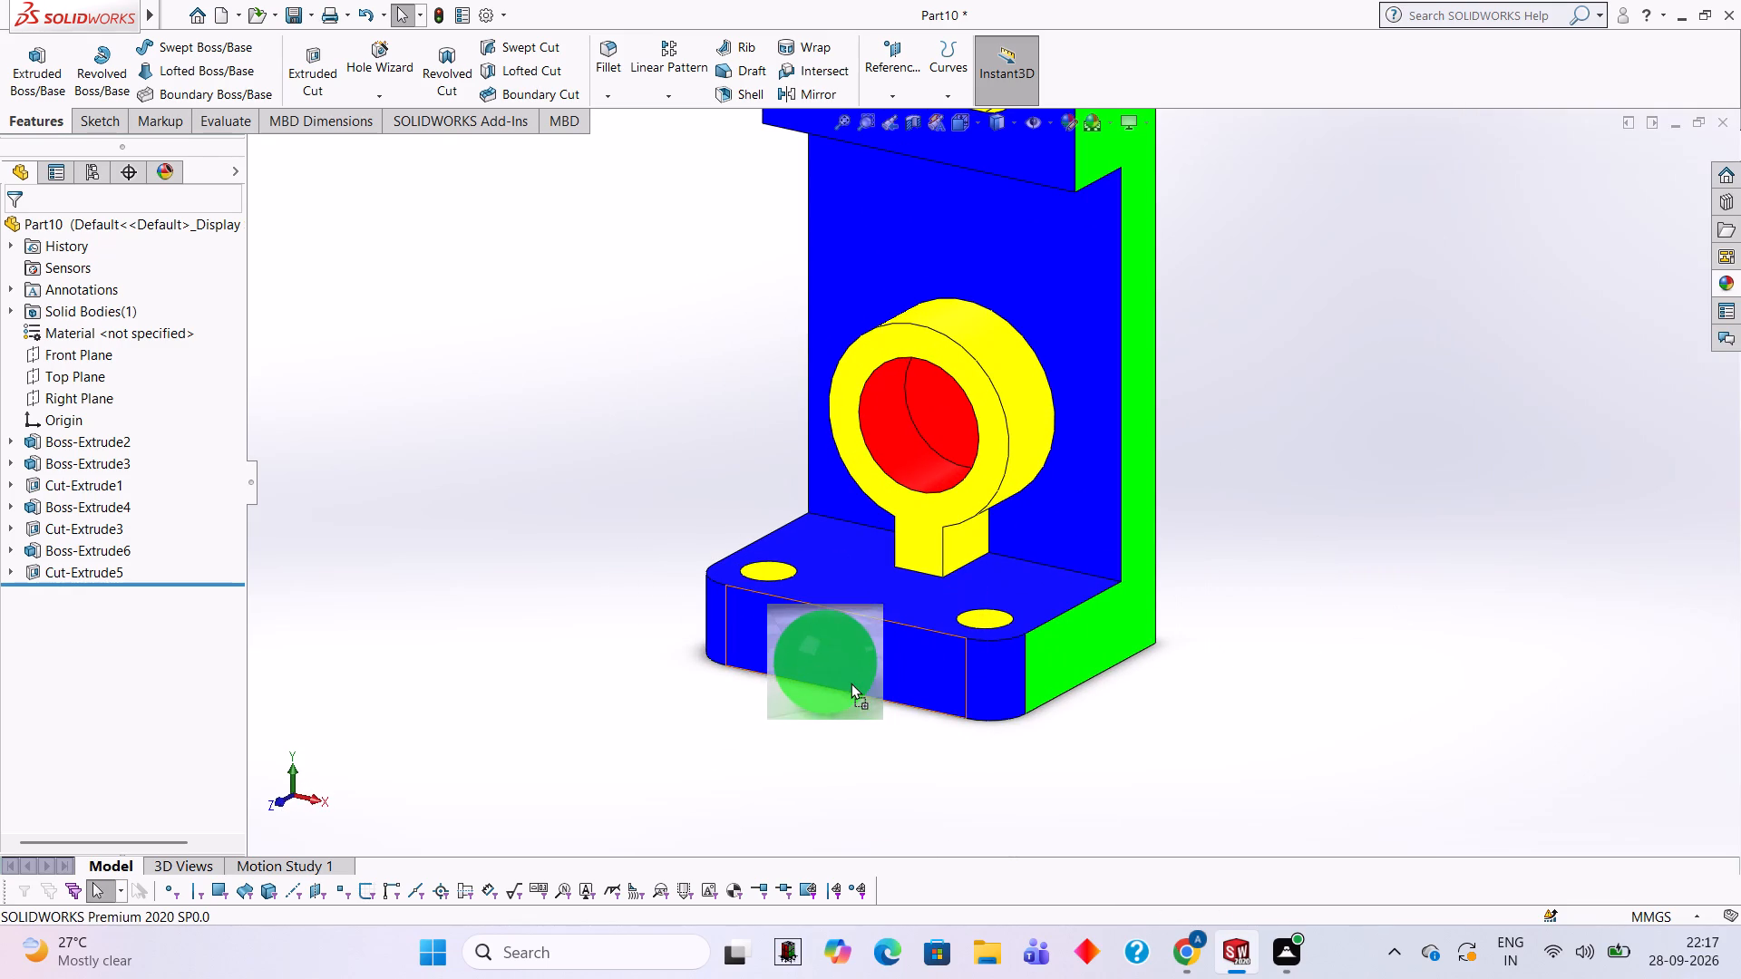
pyautogui.moveTo(851, 683); pyautogui.dragTo(852, 675)
pyautogui.click(852, 675)
# Apply the Green LED appearance to the two rounded front corner faces of the foot.
pyautogui.scroll(-2, 1048, 655)
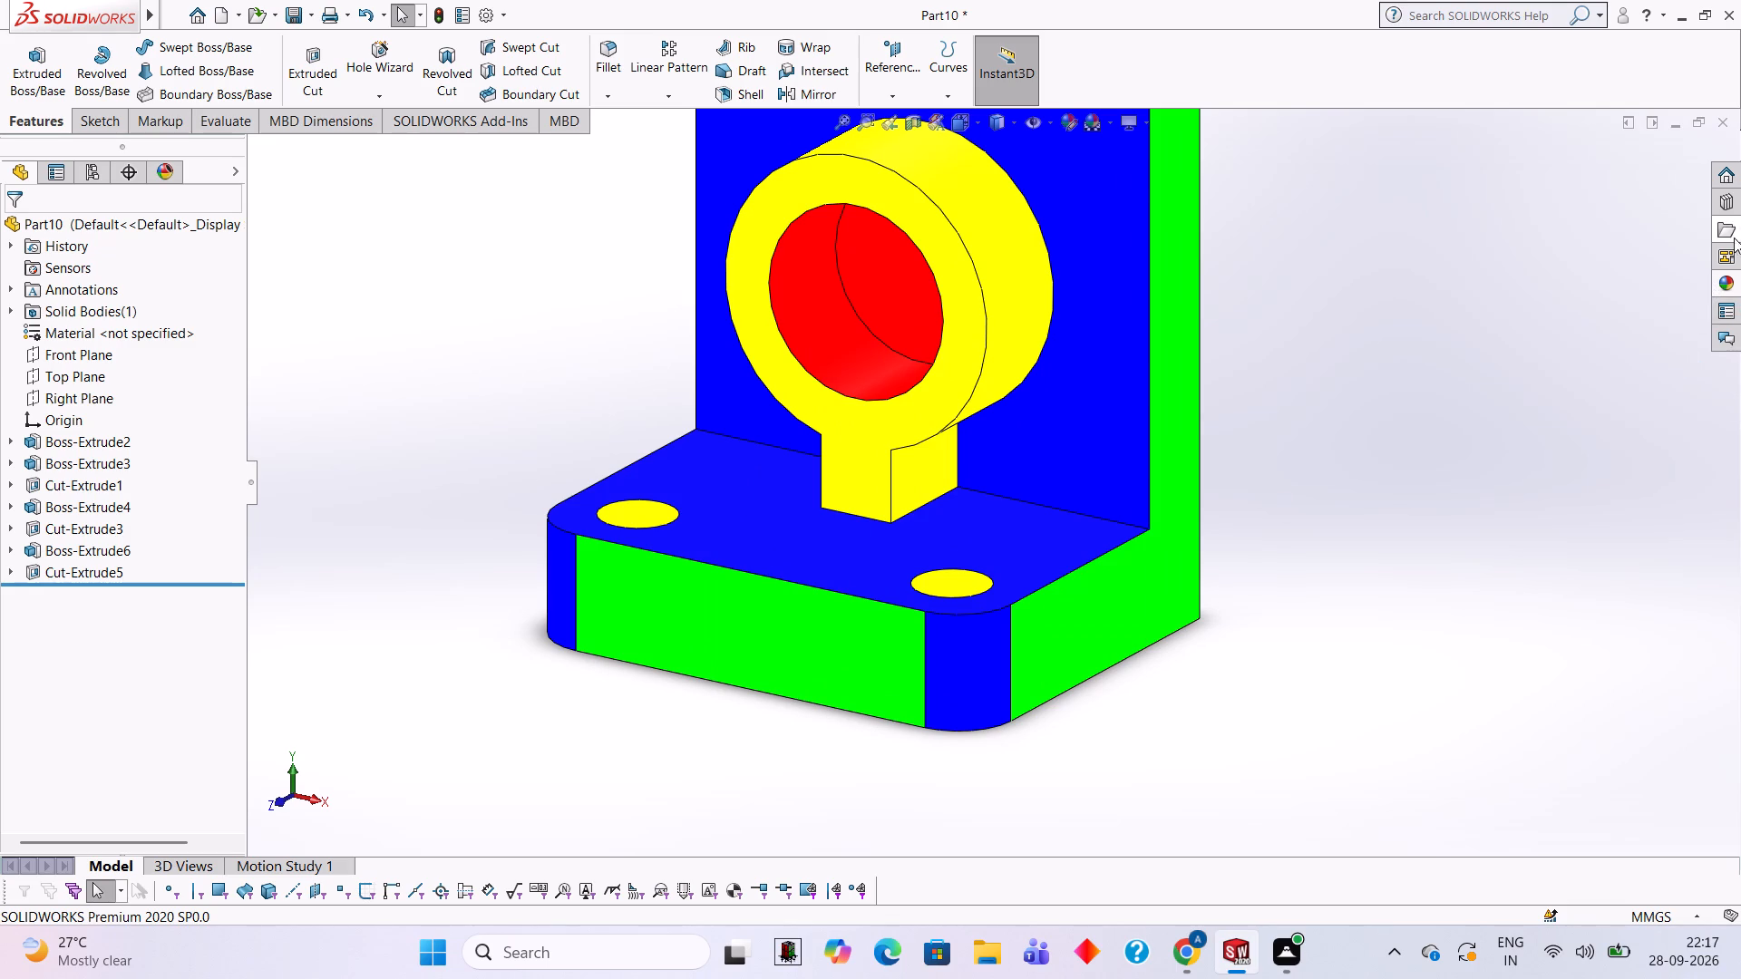
pyautogui.click(1736, 281)
pyautogui.moveTo(1565, 516); pyautogui.dragTo(956, 660)
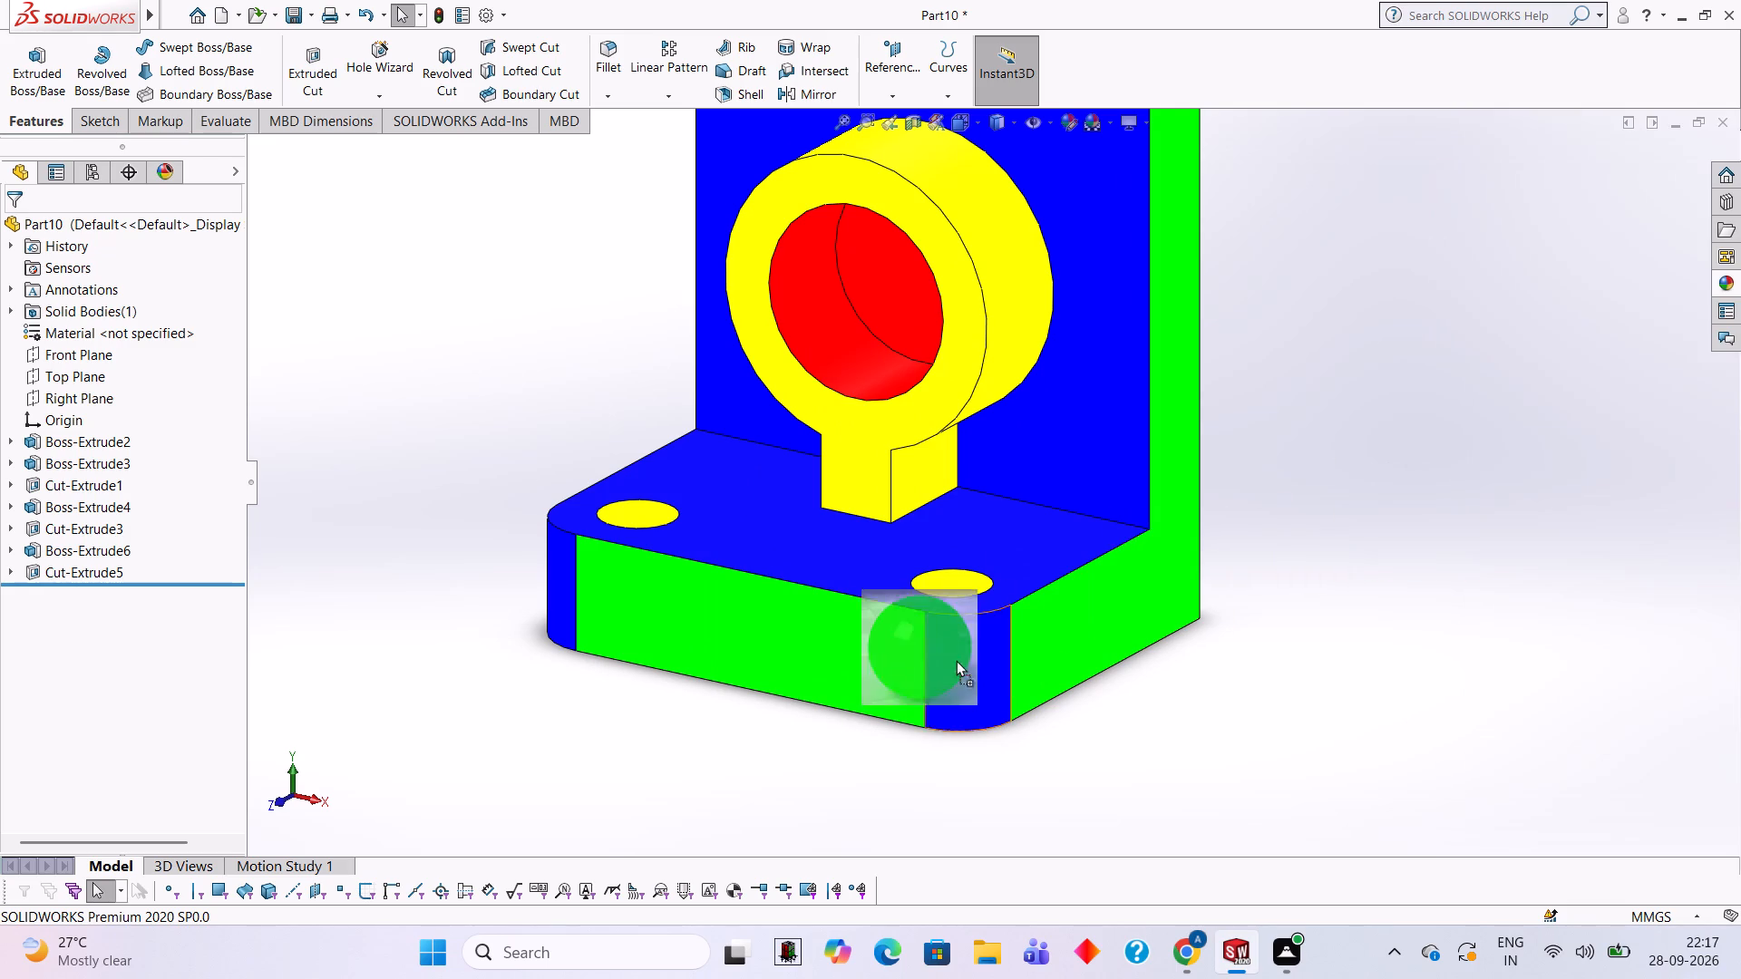
pyautogui.moveTo(956, 660); pyautogui.dragTo(977, 693)
pyautogui.click(977, 692)
pyautogui.moveTo(923, 654); pyautogui.dragTo(1127, 615, button='middle')
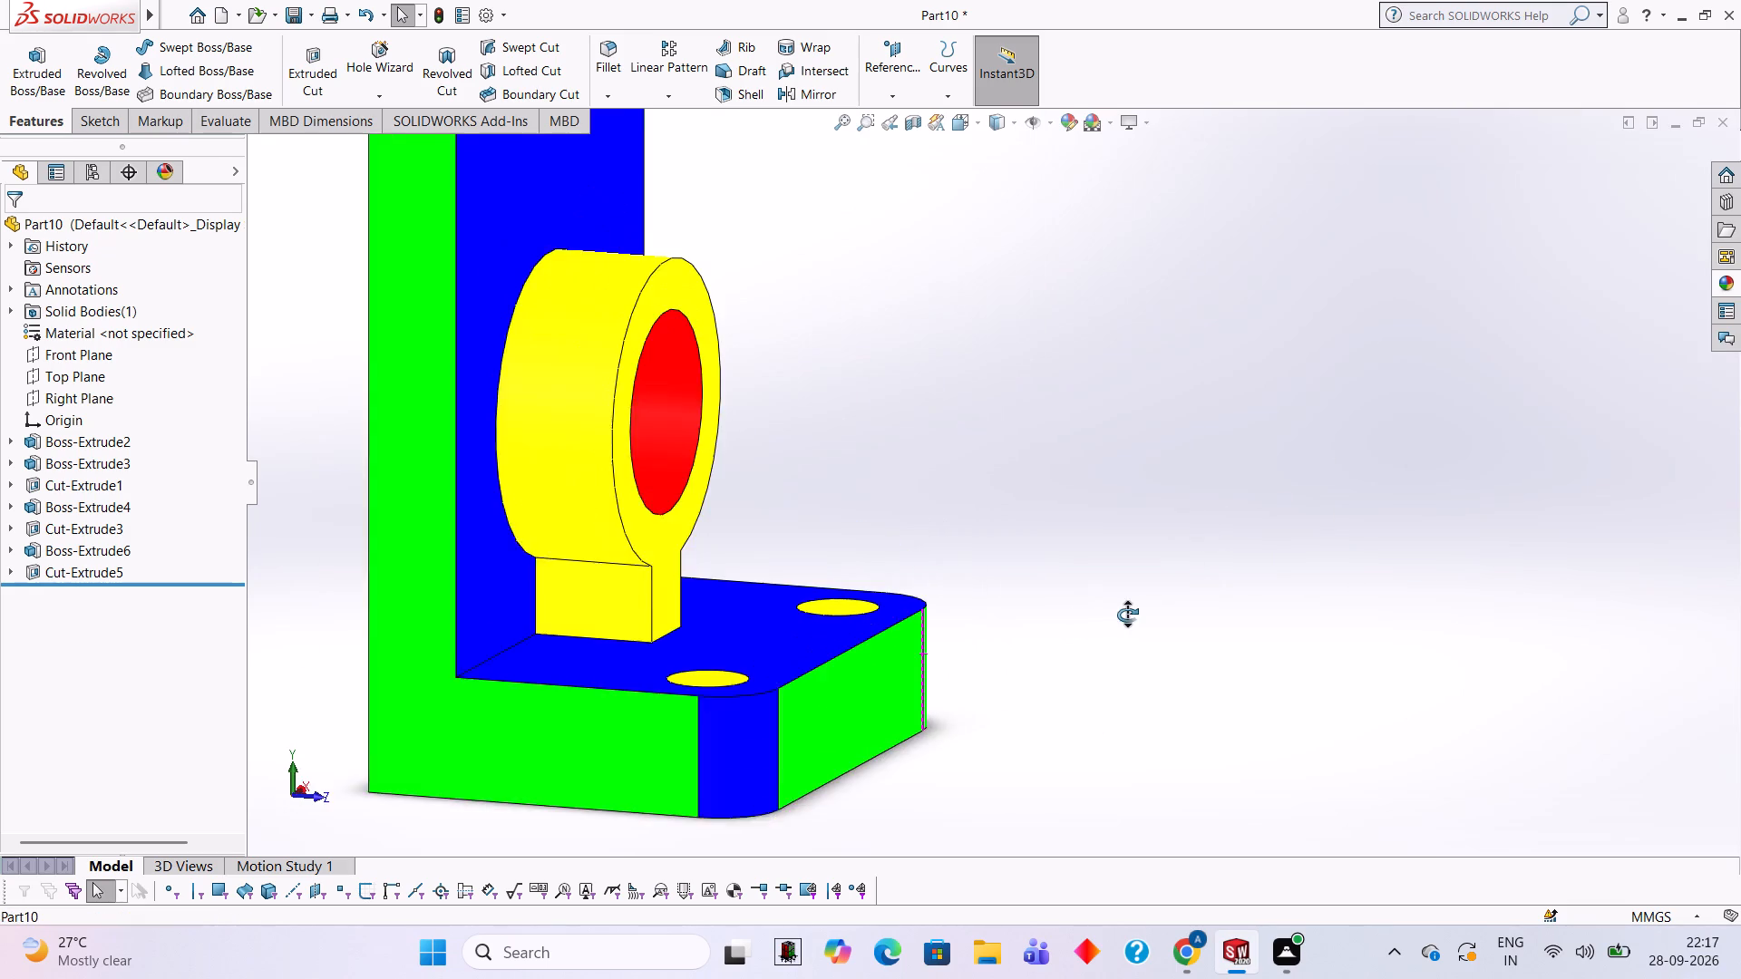
pyautogui.moveTo(1127, 615); pyautogui.dragTo(1122, 612, button='middle')
pyautogui.scroll(-3, 665, 782)
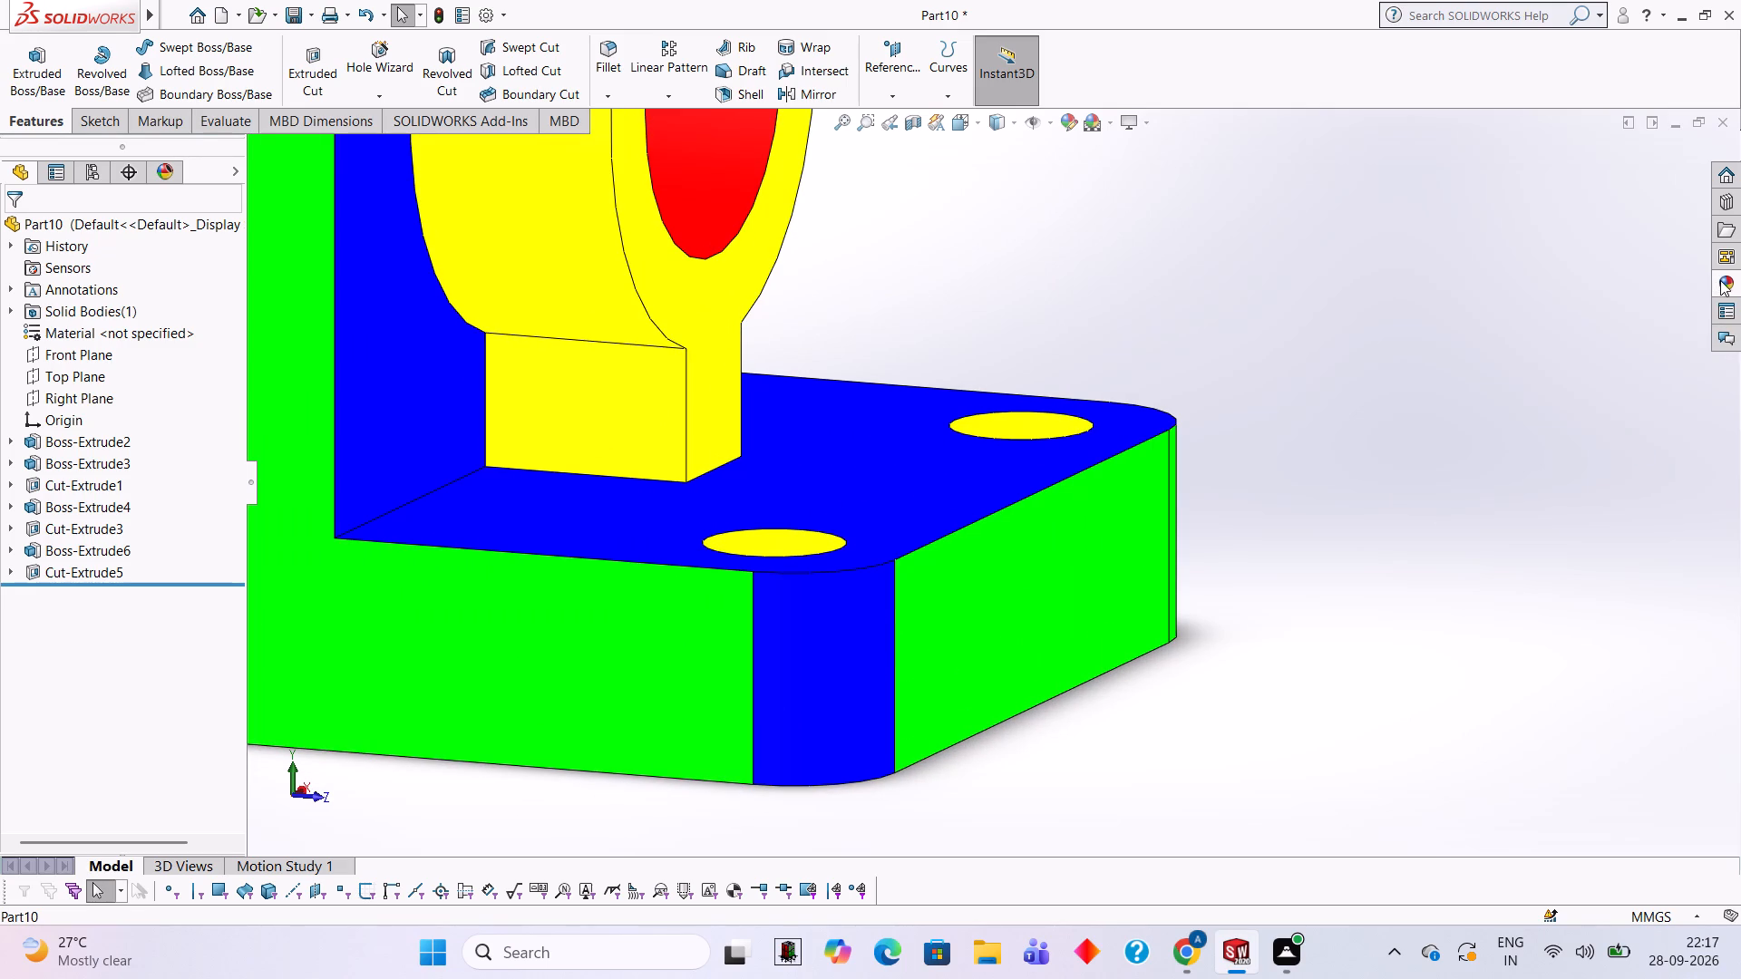
pyautogui.click(1720, 280)
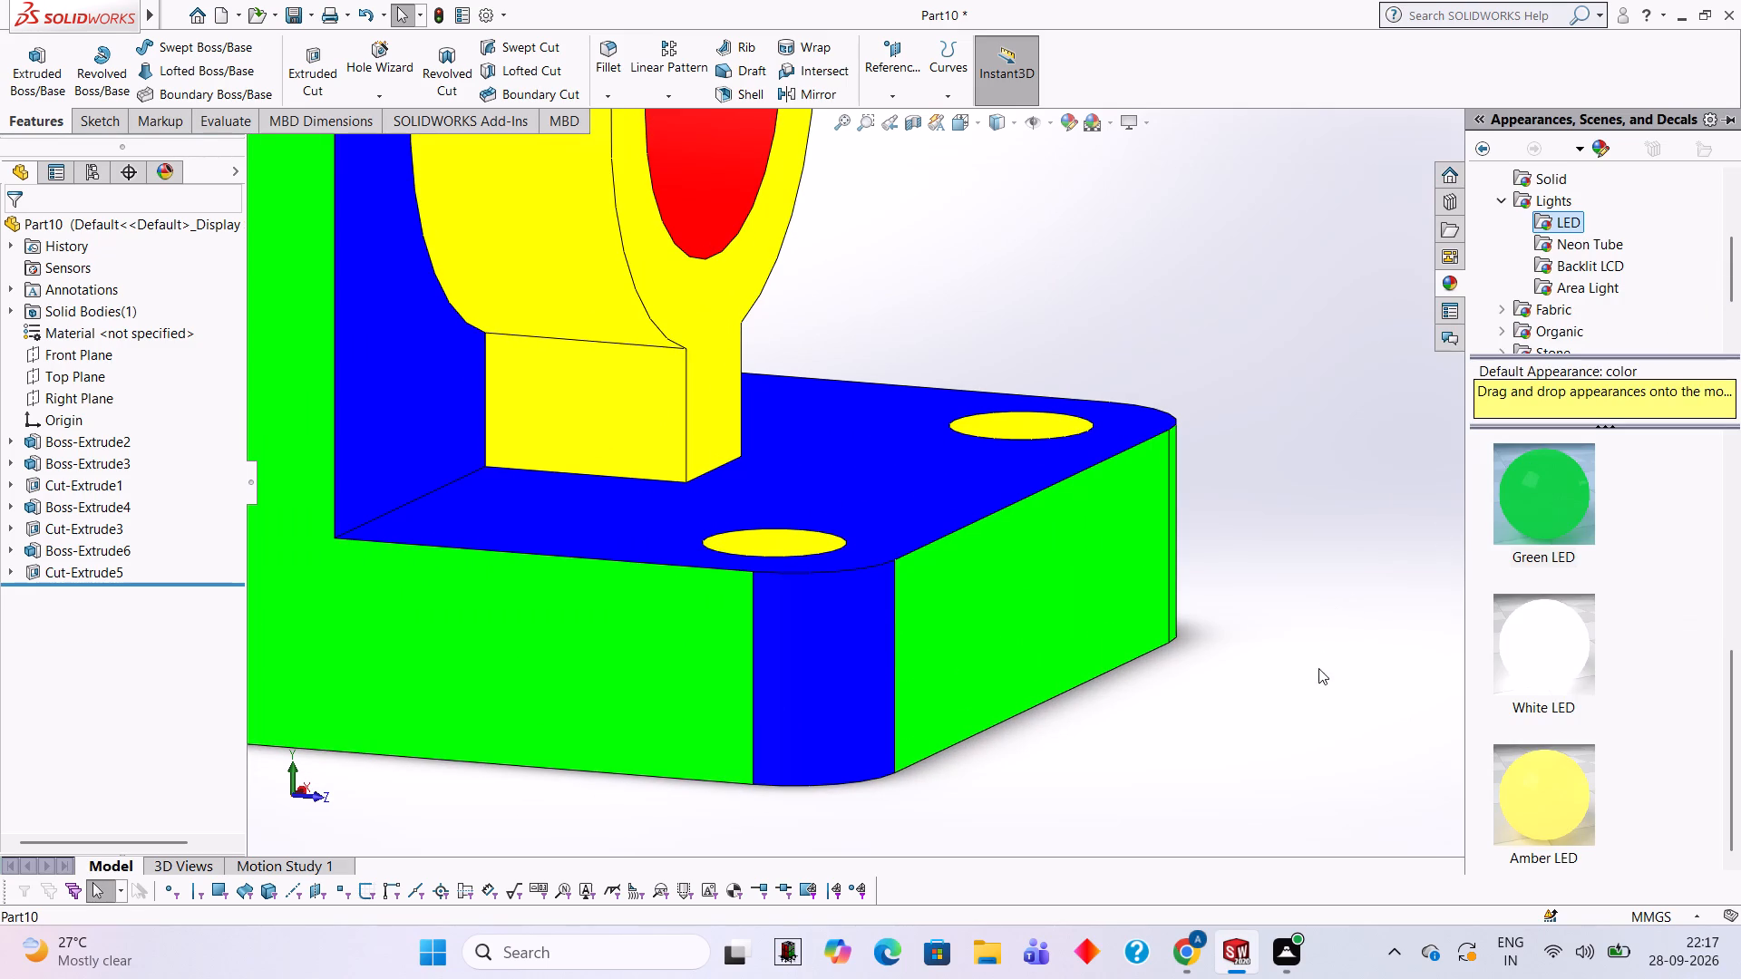
pyautogui.moveTo(1544, 467); pyautogui.dragTo(831, 605)
pyautogui.click(830, 605)
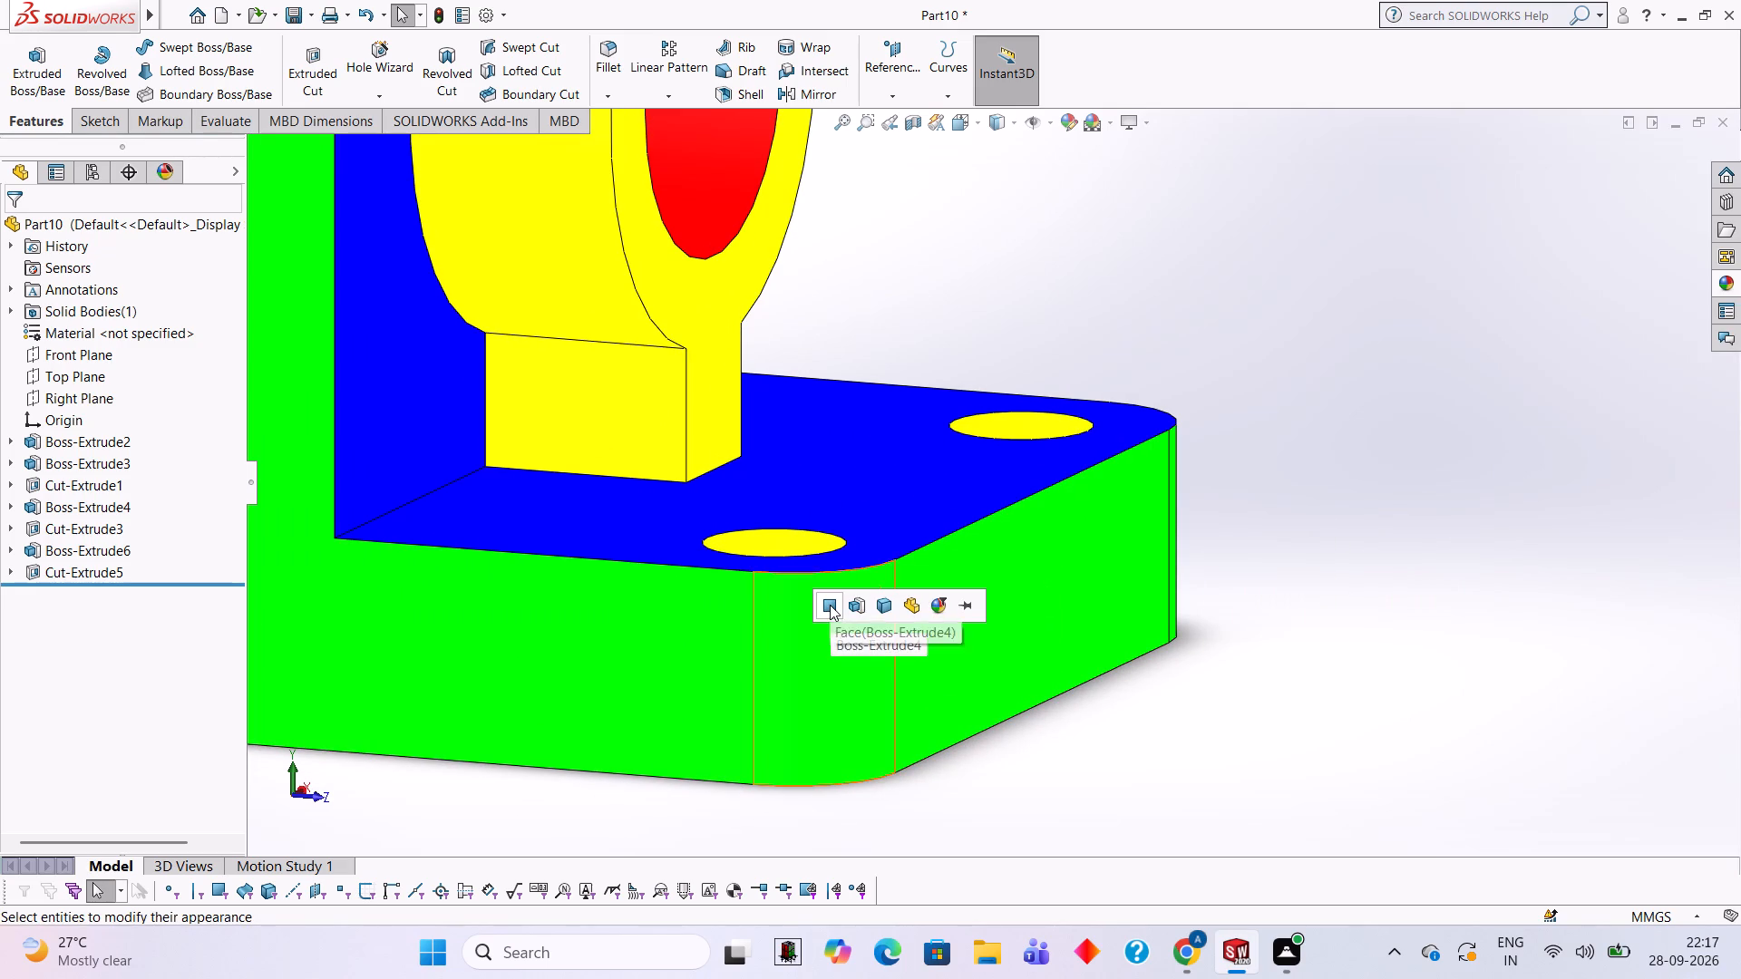
# Examine the fully coloured bracket from the front and at an angle, near and far.
pyautogui.scroll(8, 1173, 591)
pyautogui.moveTo(1292, 402); pyautogui.dragTo(1175, 411, button='middle')
pyautogui.scroll(1, 1214, 360)
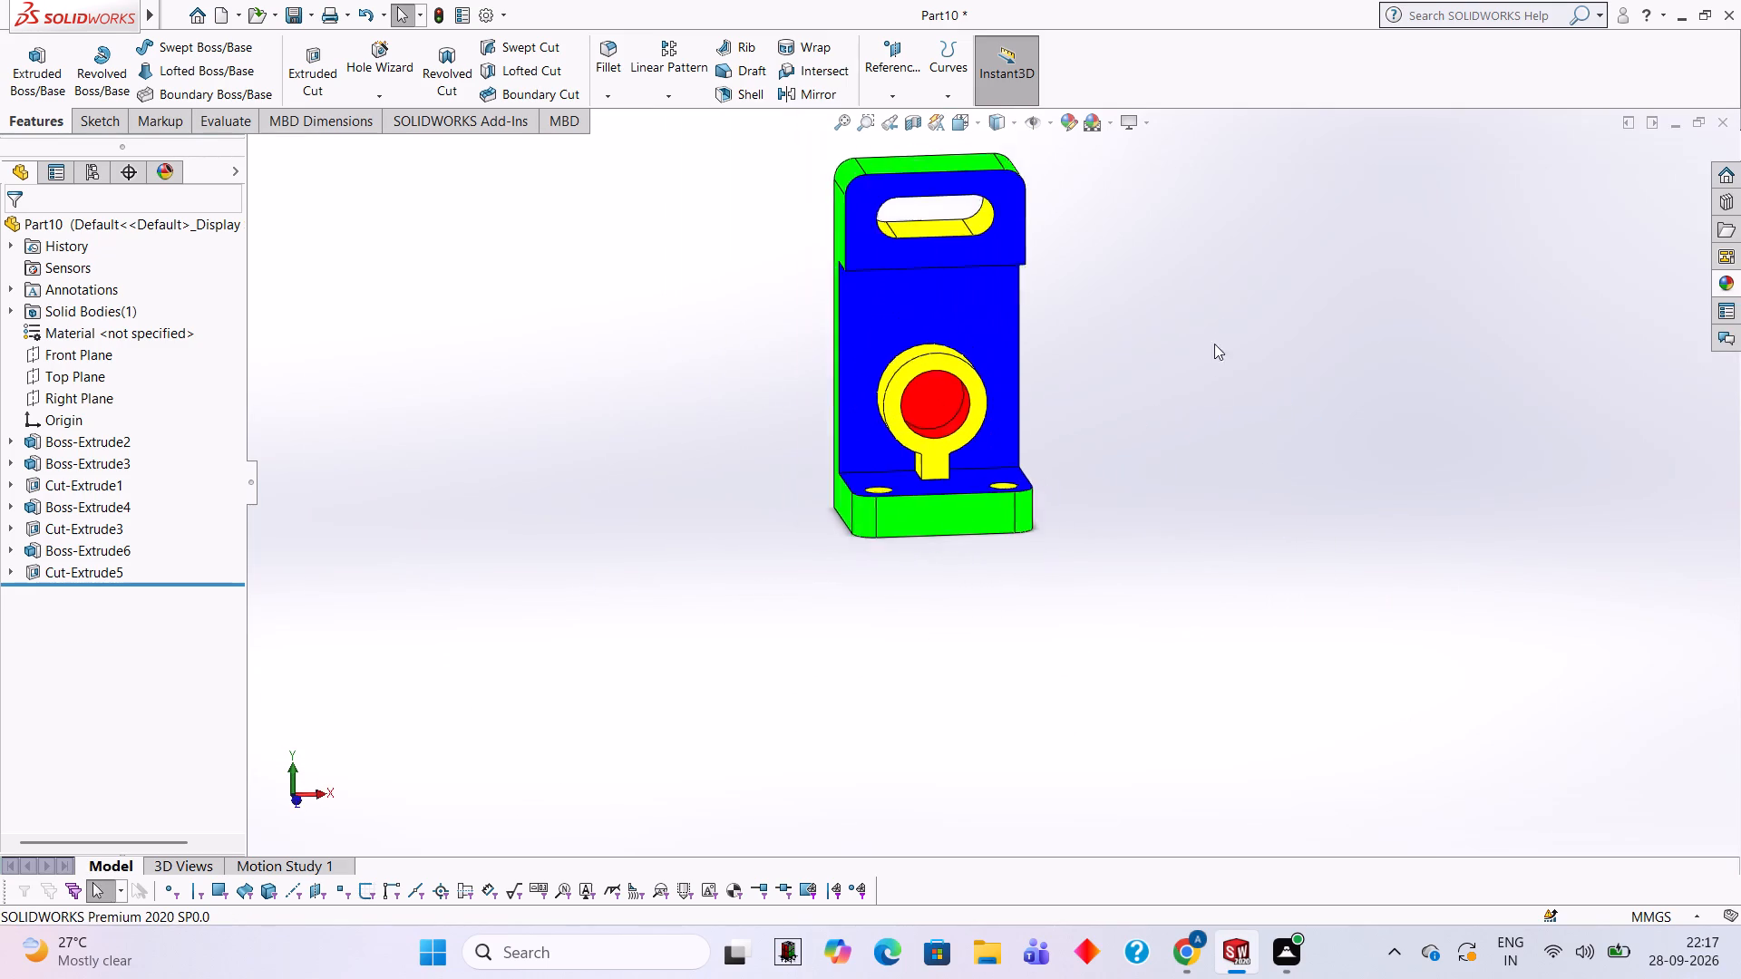
pyautogui.scroll(1, 1214, 344)
pyautogui.moveTo(1211, 338); pyautogui.dragTo(1116, 363, button='middle')
pyautogui.scroll(-2, 1094, 379)
pyautogui.scroll(2, 1104, 346)
pyautogui.scroll(-2, 1064, 332)
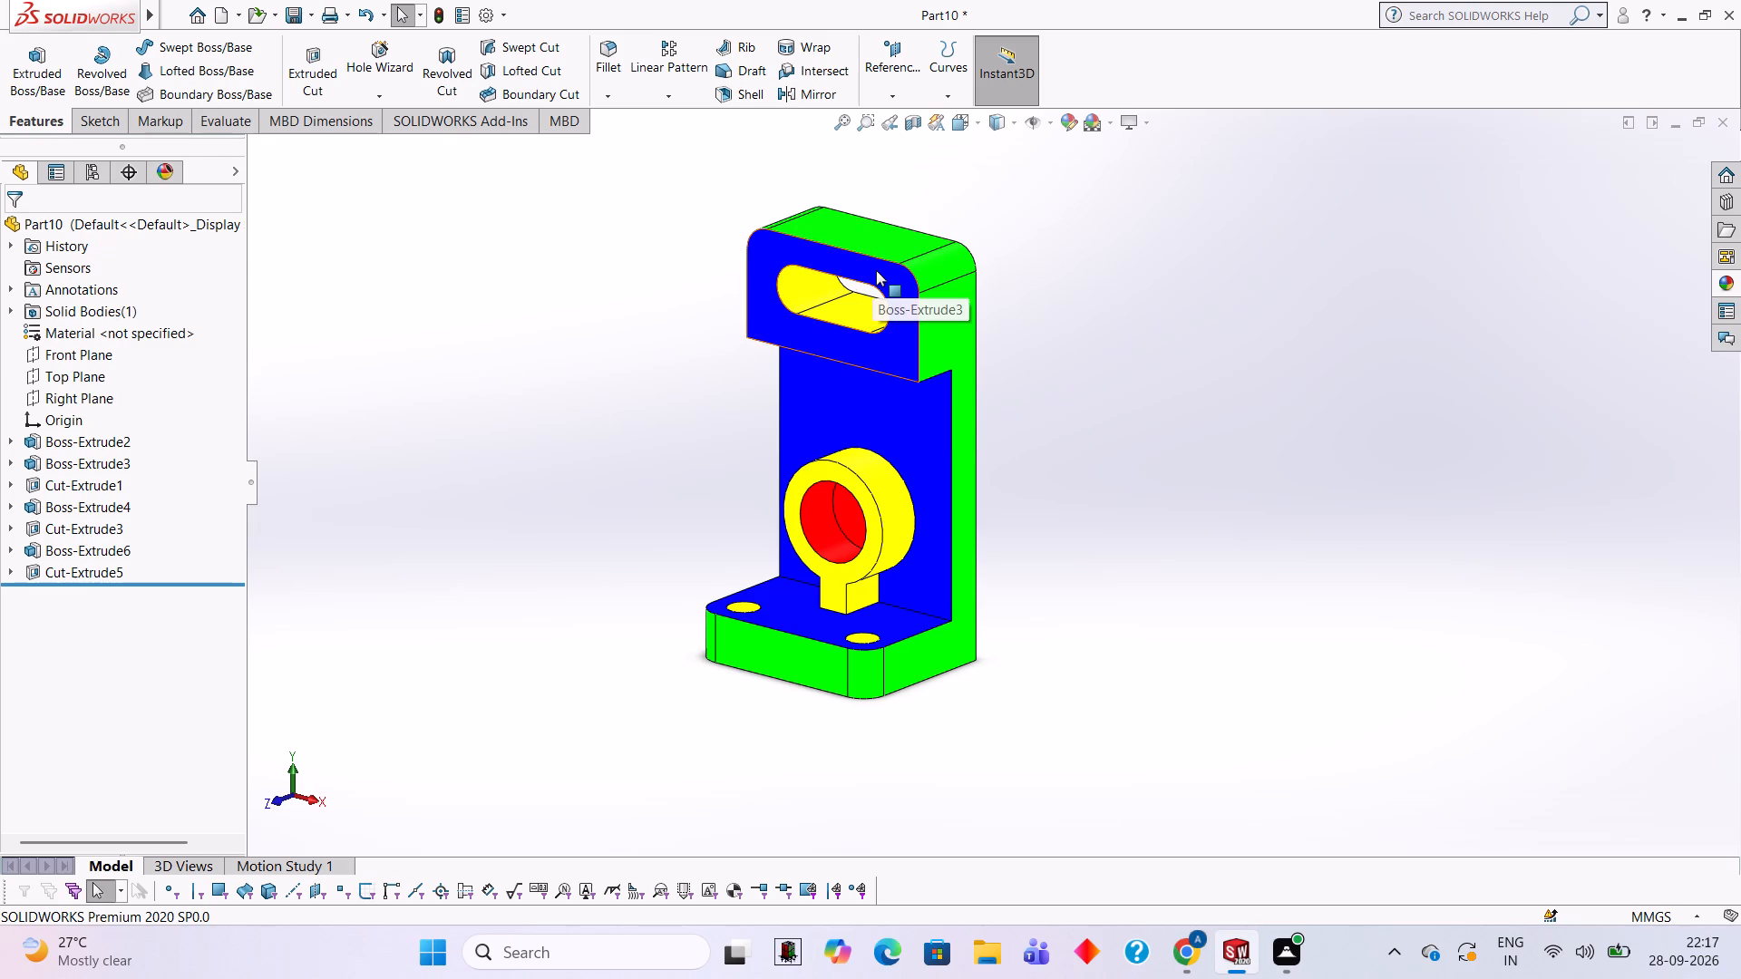
pyautogui.scroll(-2, 975, 253)
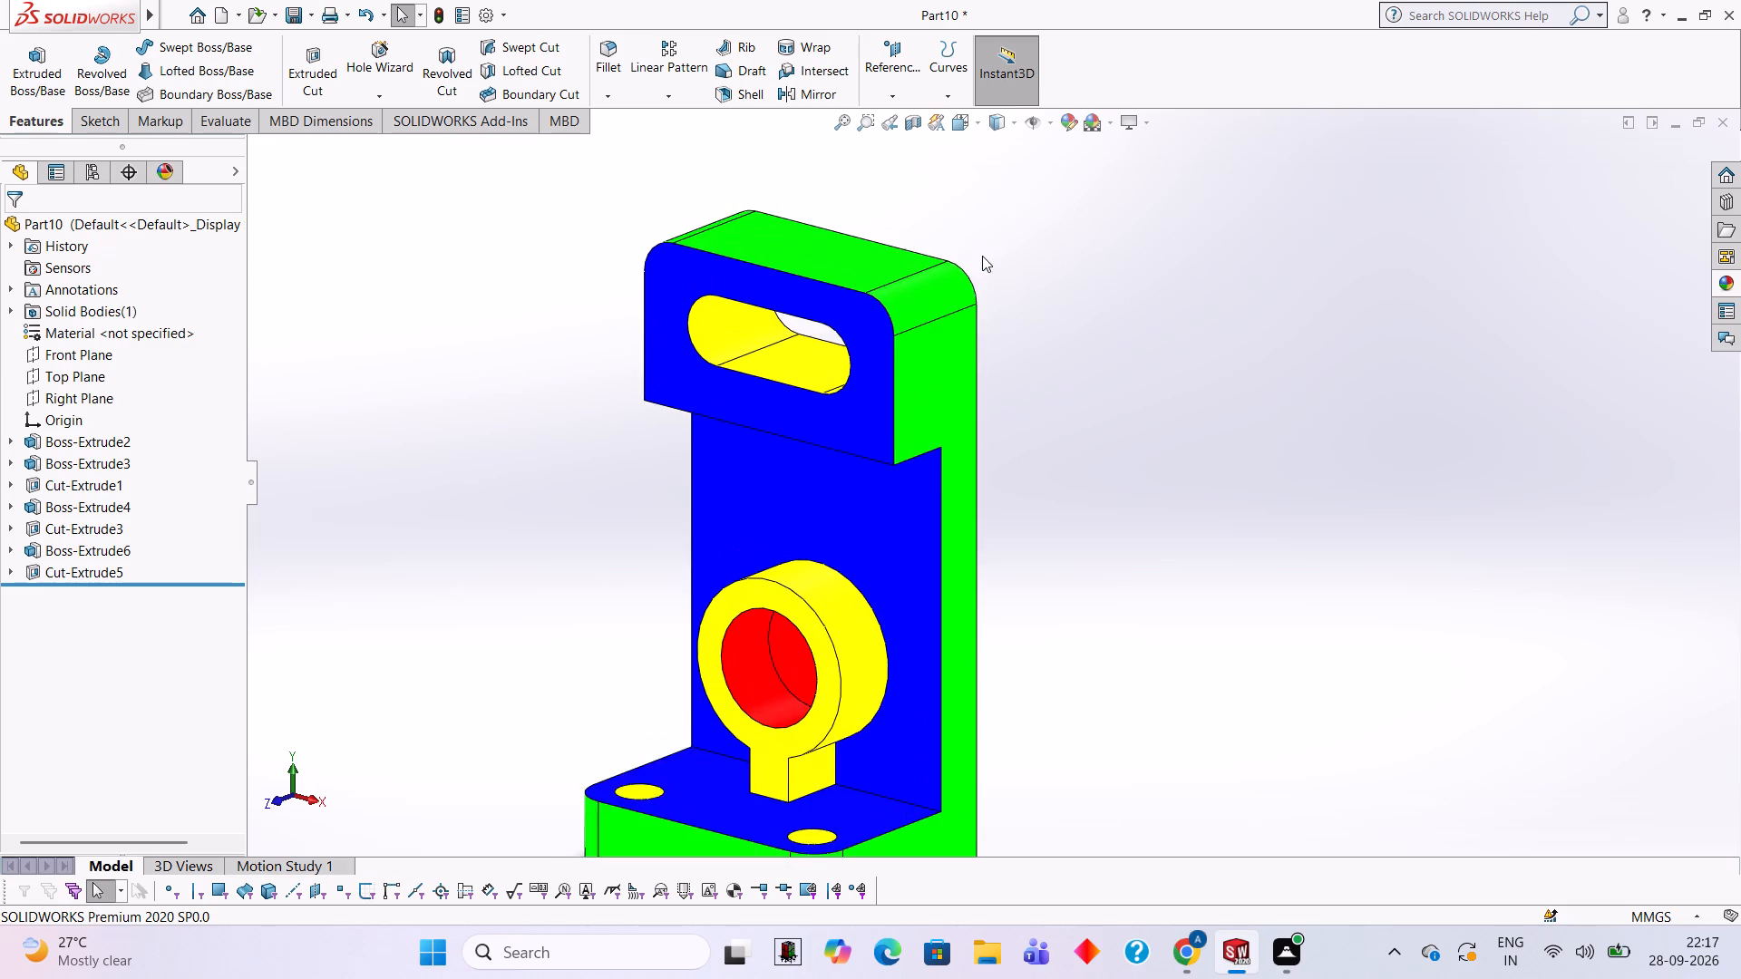
pyautogui.scroll(1, 915, 247)
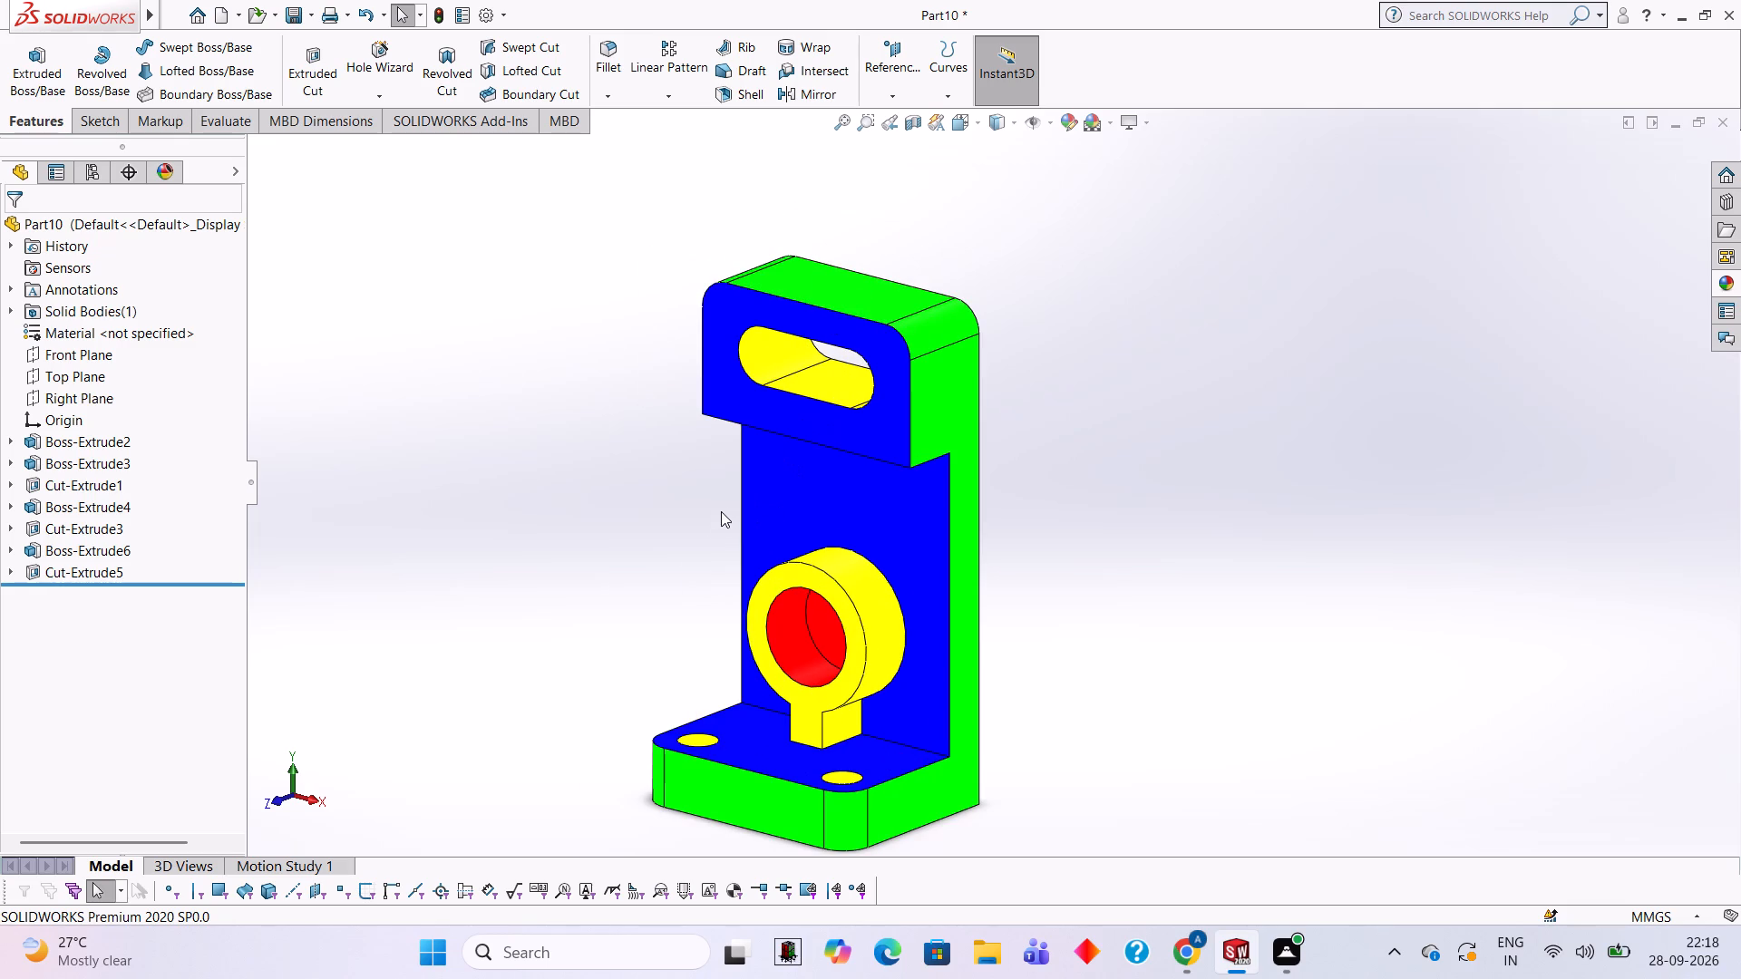
pyautogui.scroll(1, 673, 559)
pyautogui.scroll(-1, 673, 555)
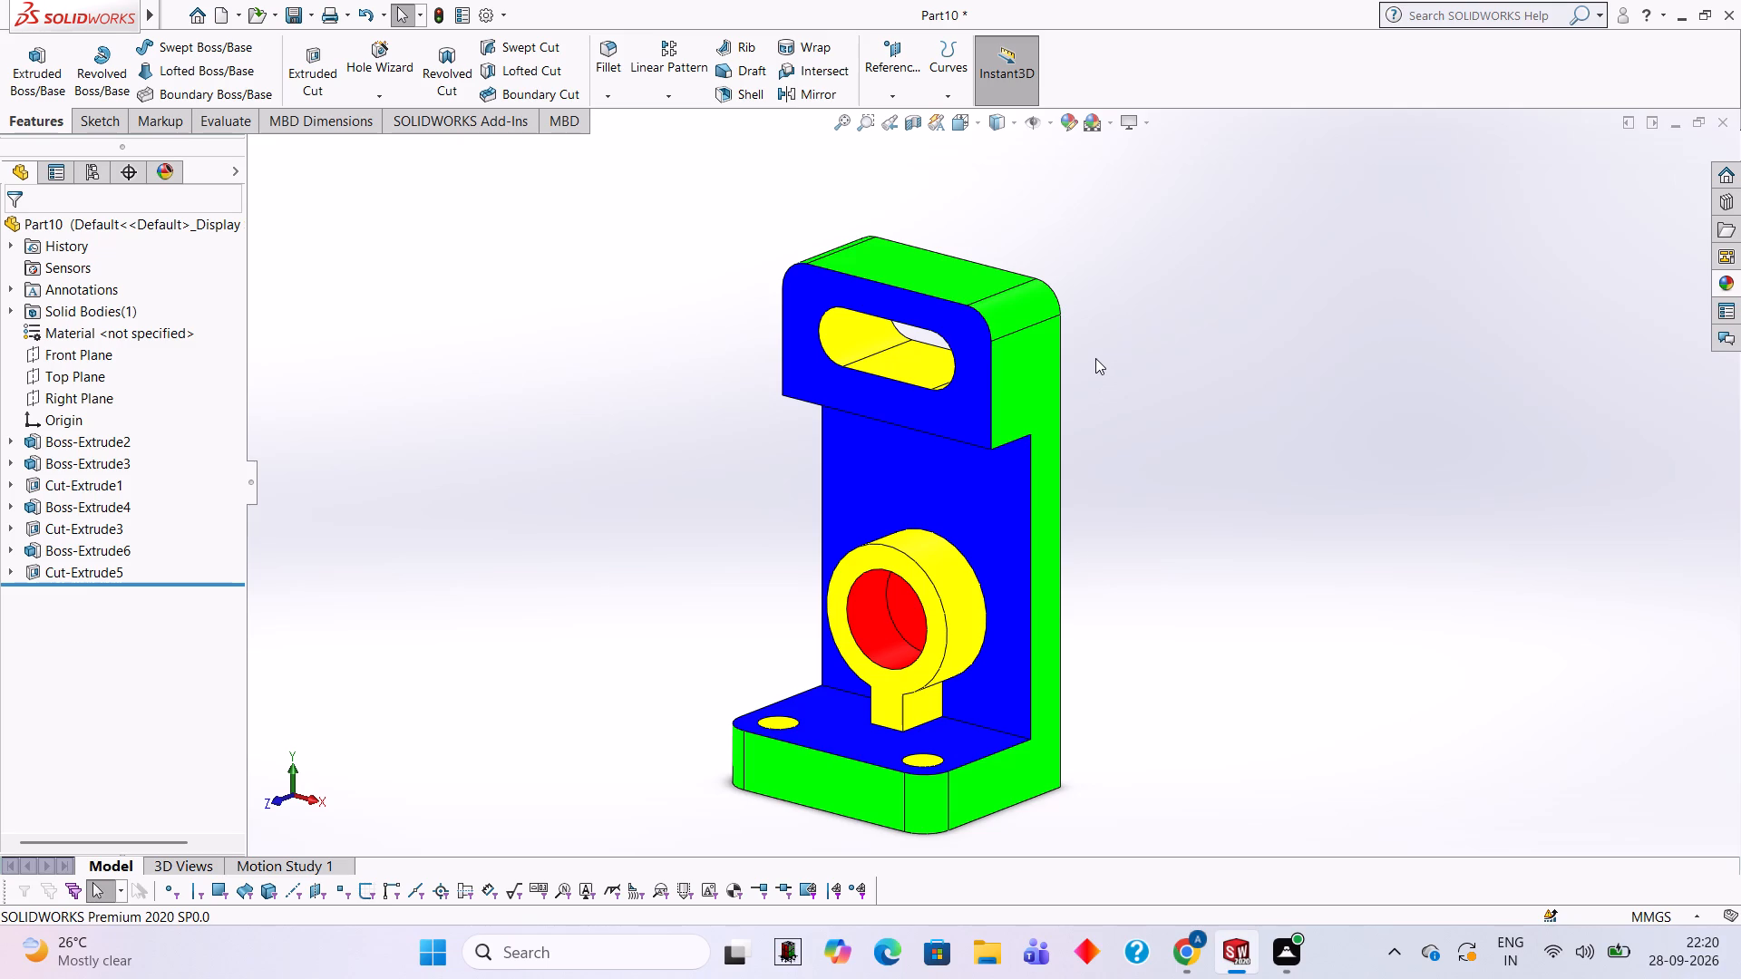
pyautogui.scroll(1, 1075, 284)
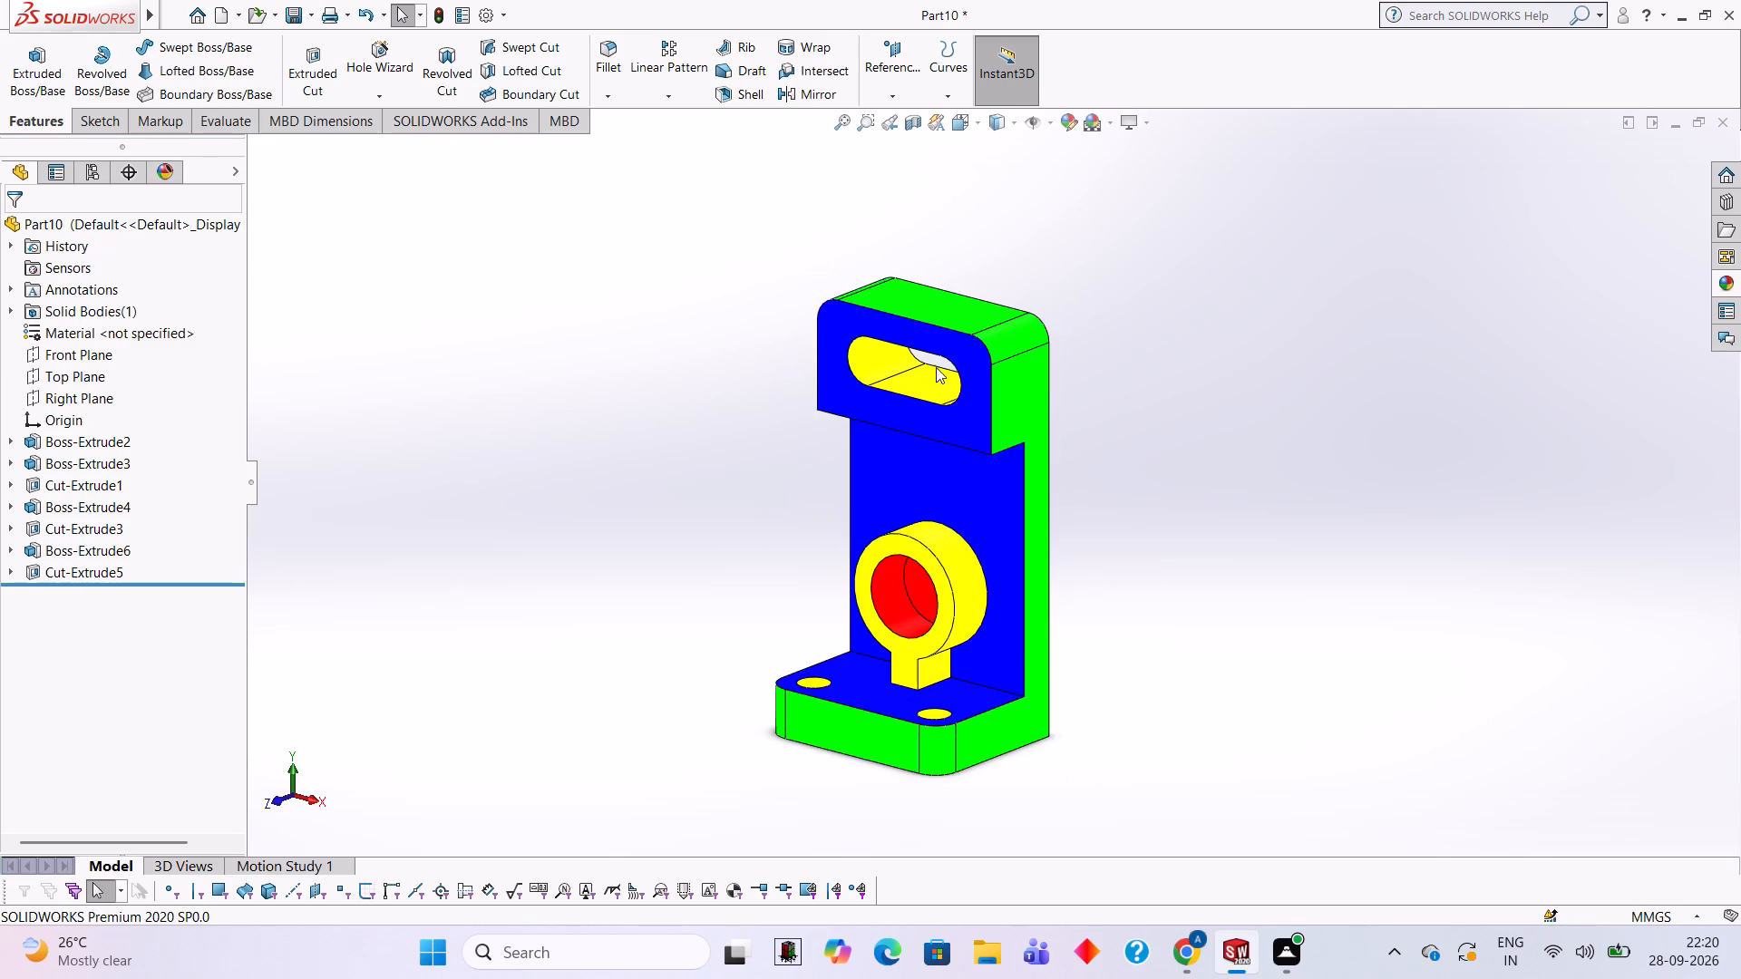
pyautogui.scroll(-1, 743, 468)
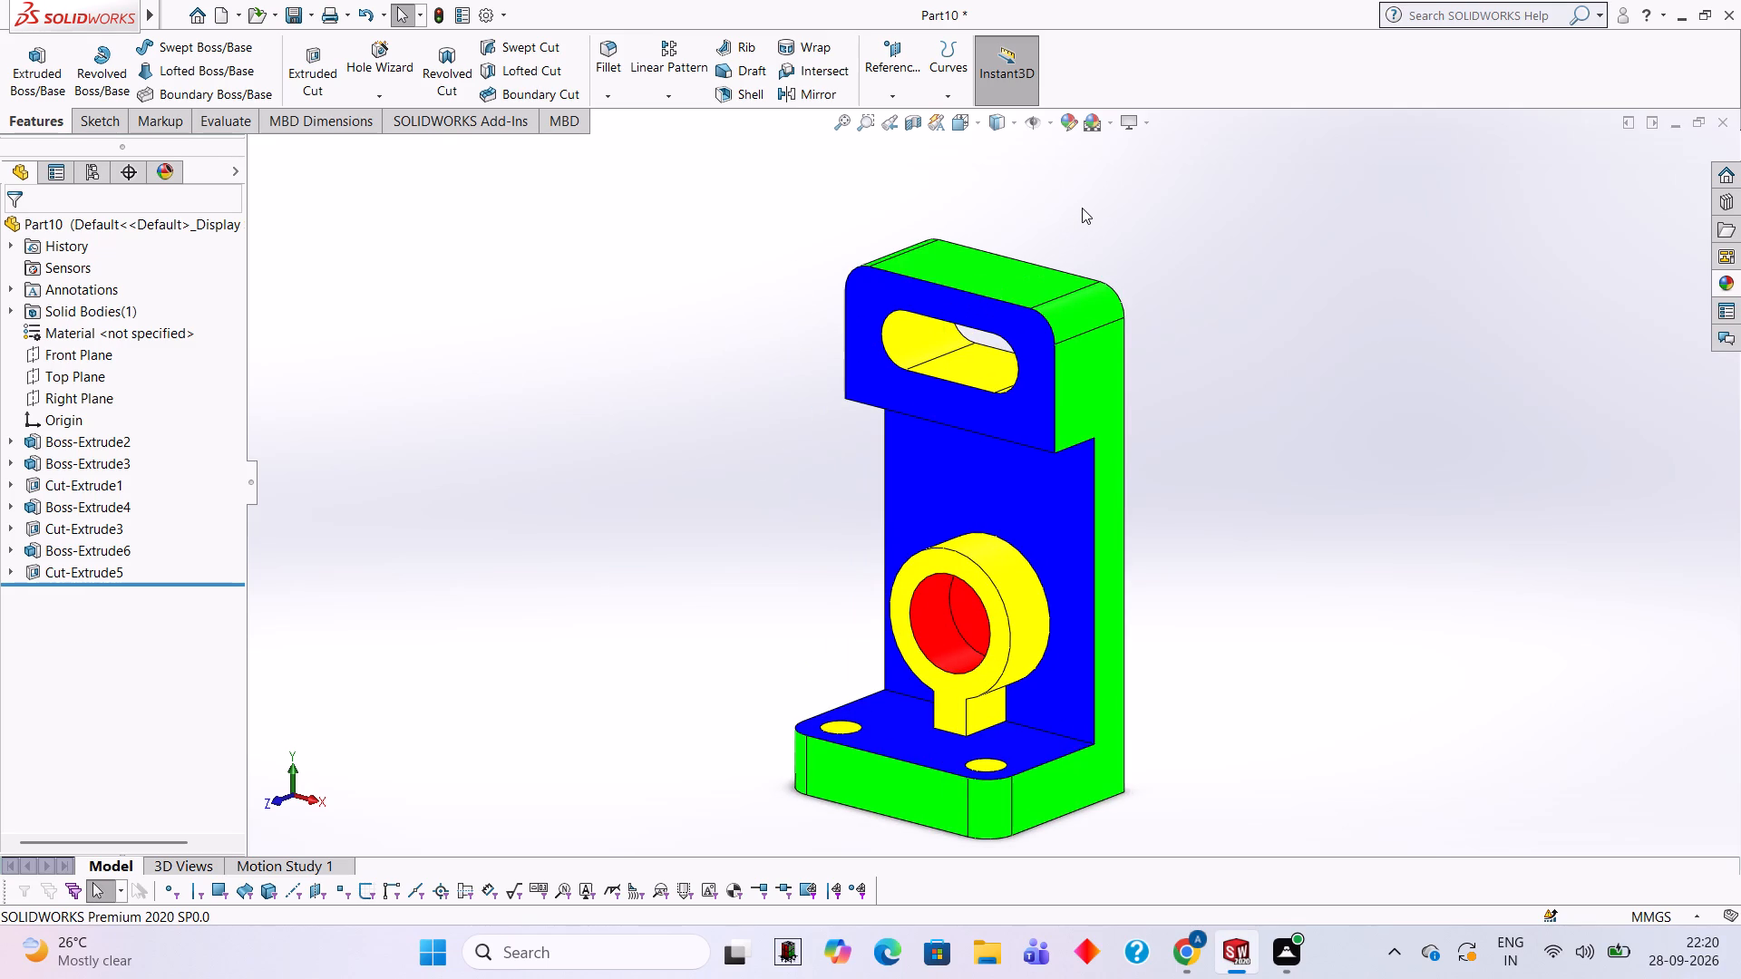
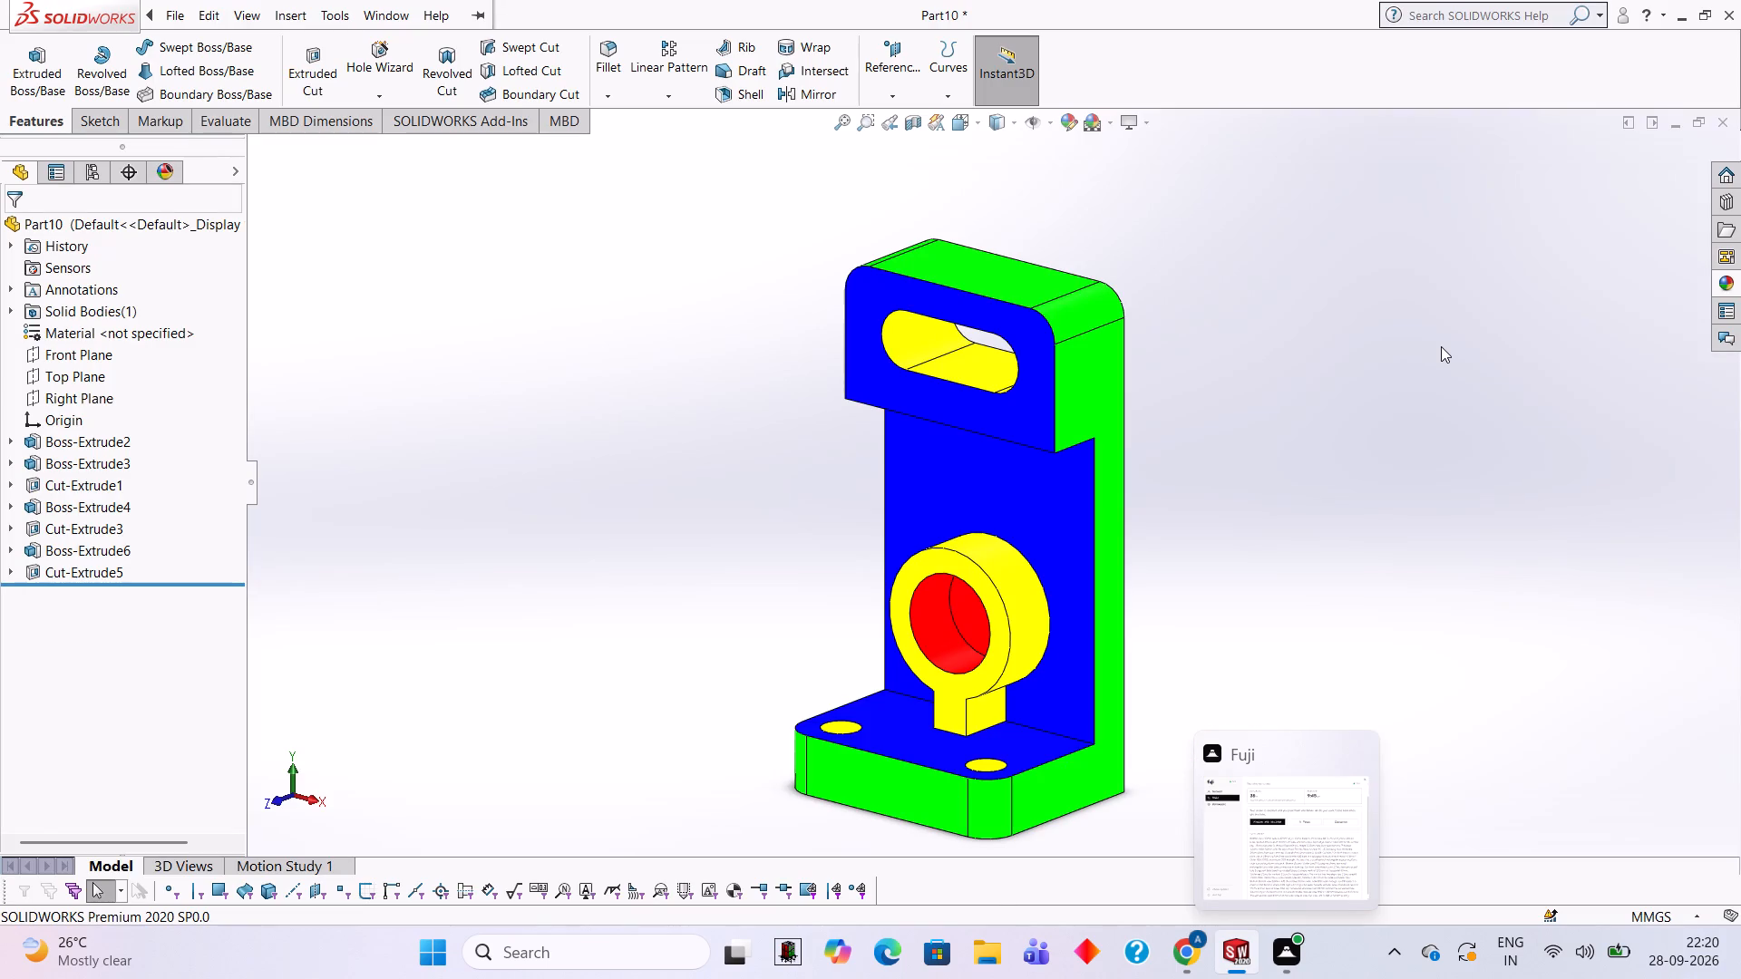
# Save the bracket part in the Documents folder as a SOLIDWORKS Part named 020202.
pyautogui.hotkey('ctrl', 's')
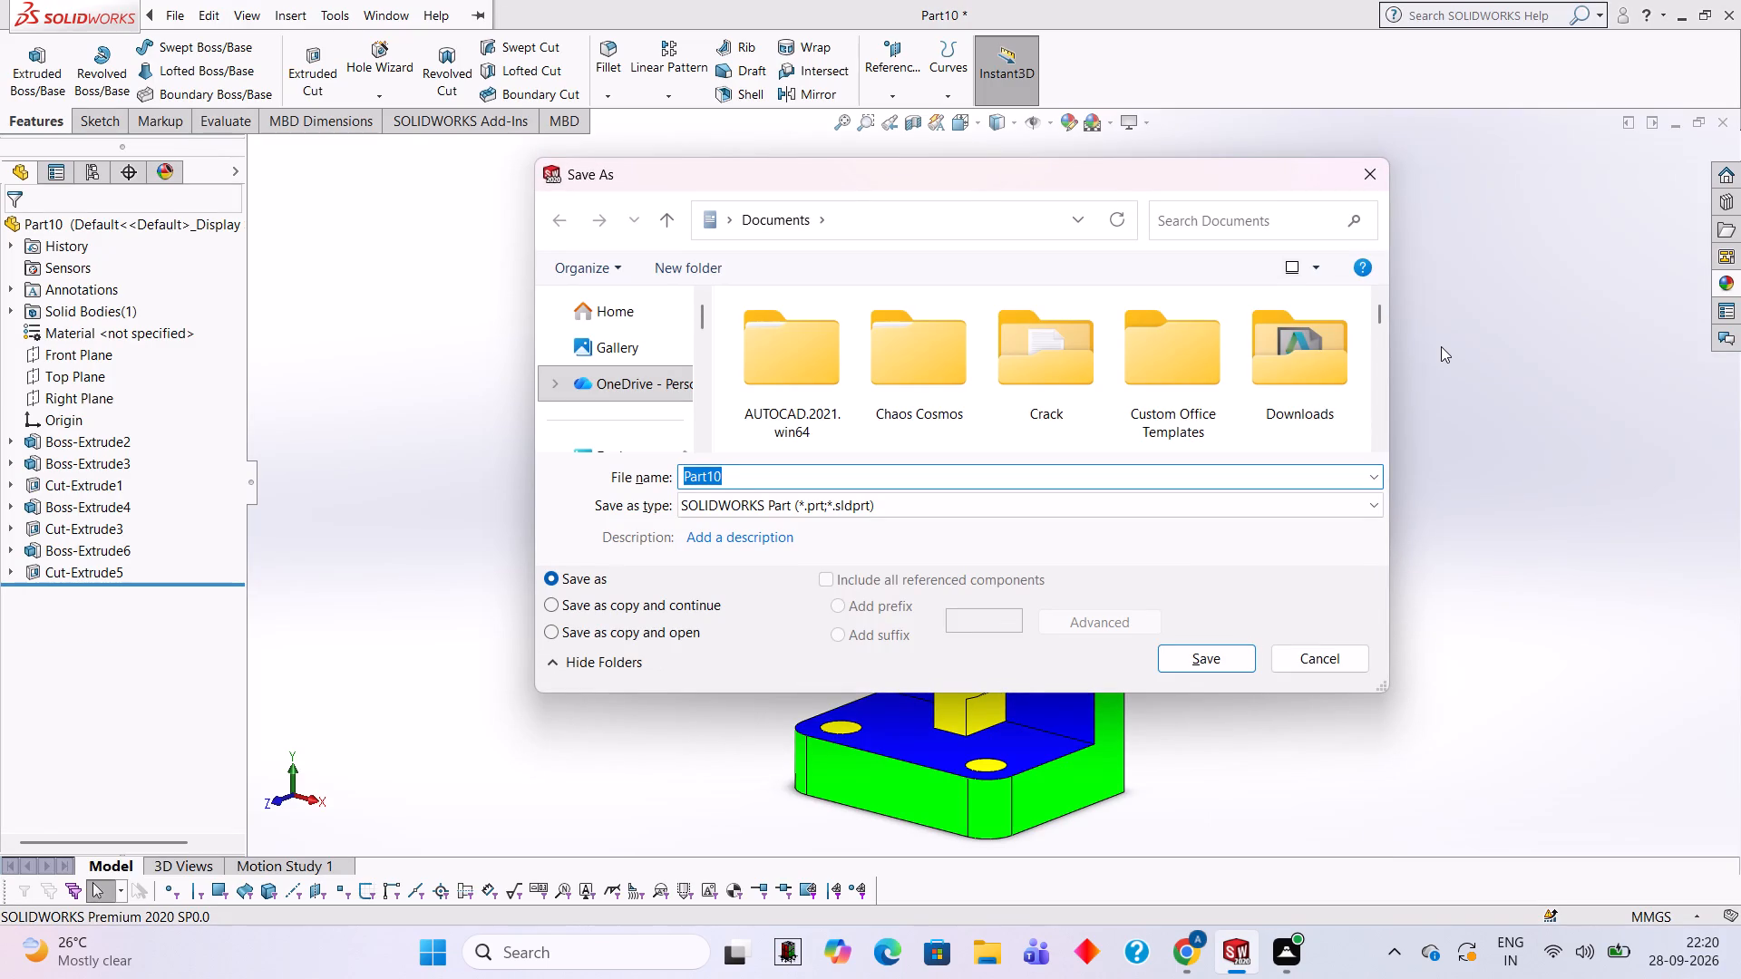
pyautogui.write('020202')
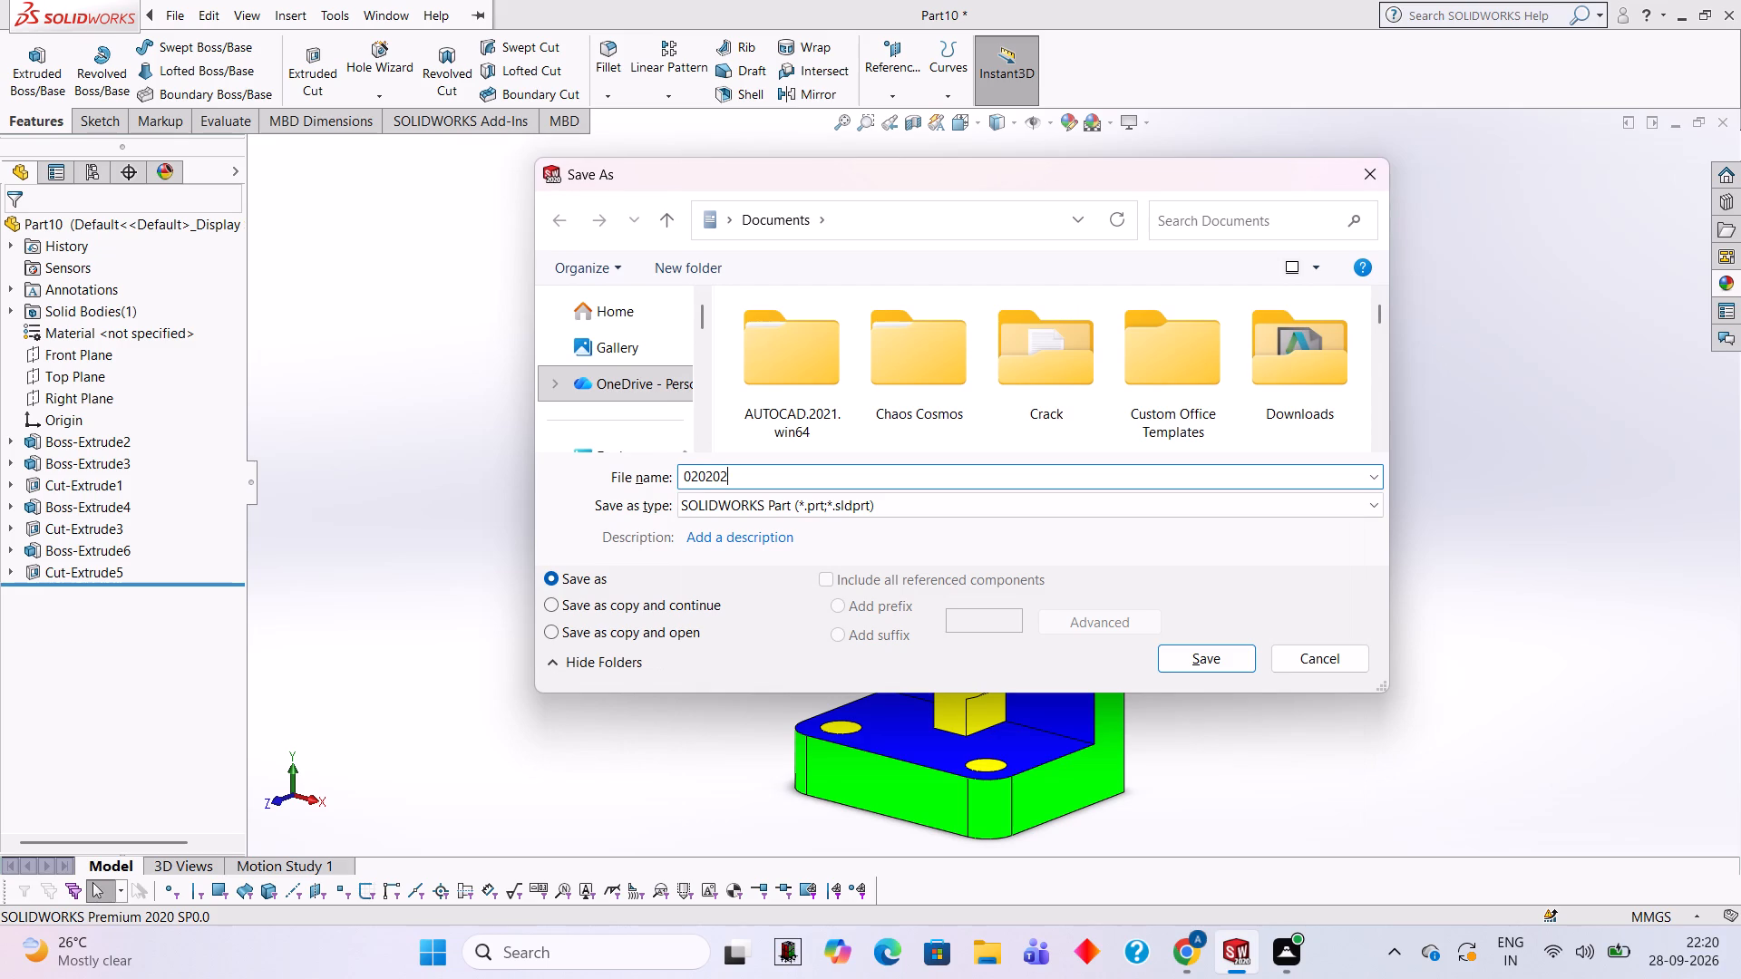
pyautogui.click(1243, 672)
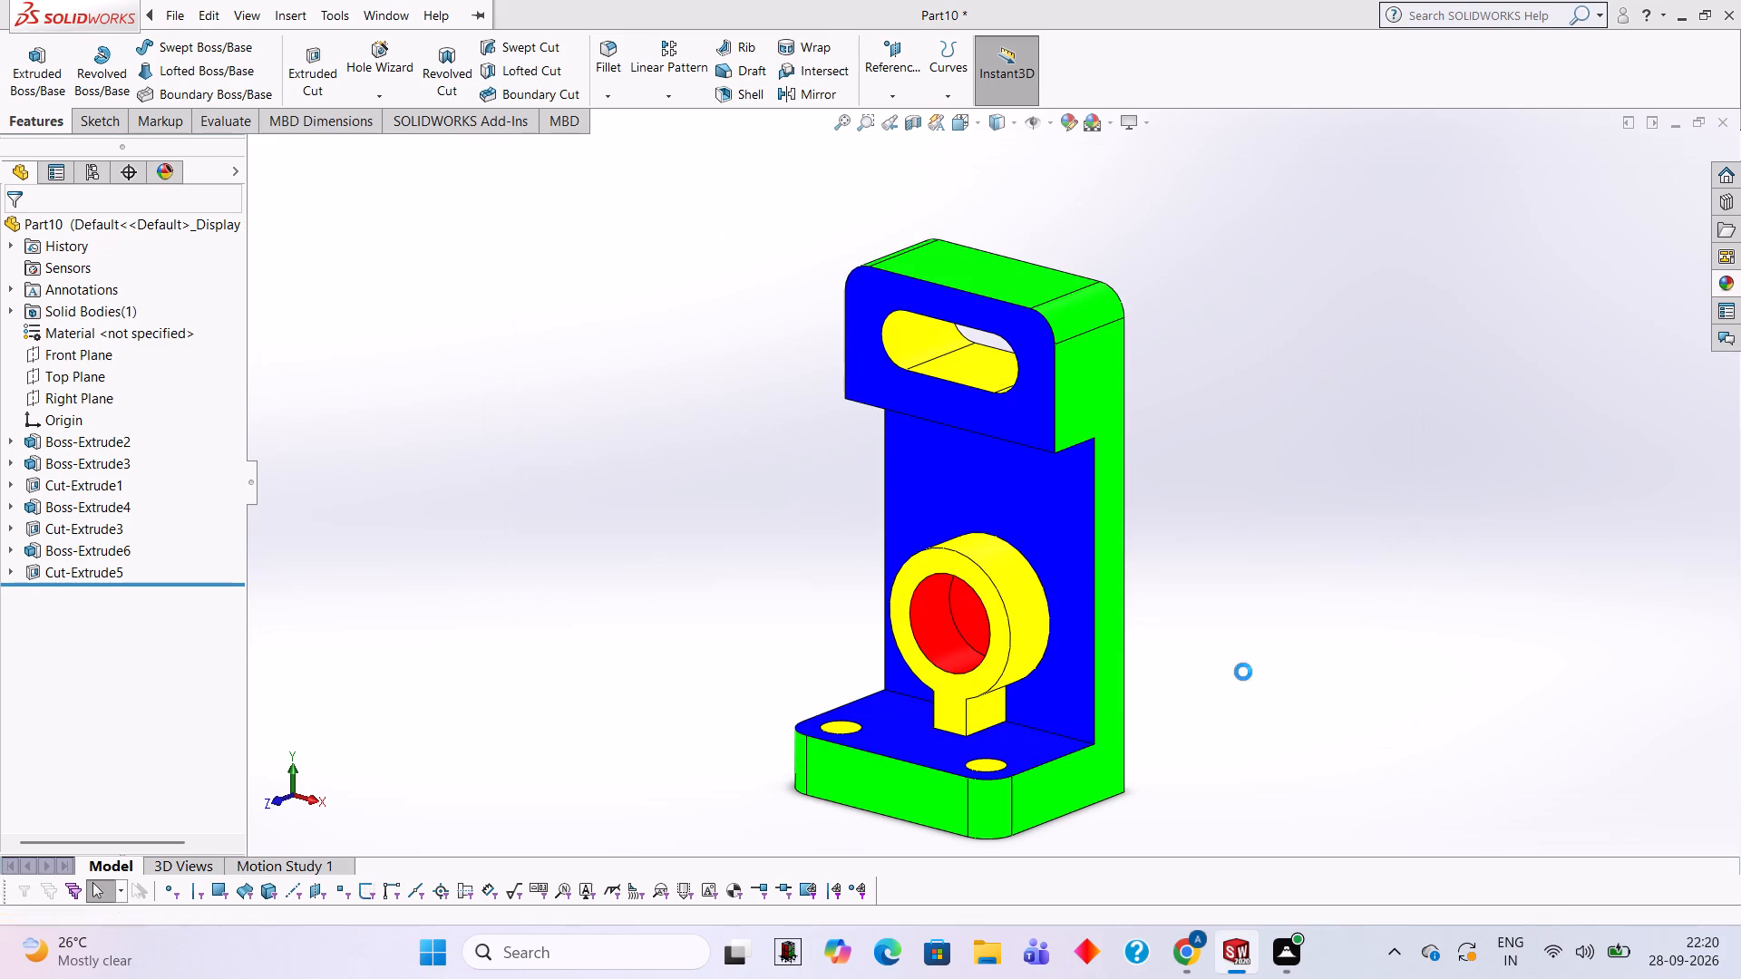
# Save a copy of the bracket as an Adobe PDF named 020202 in the Documents folder.
pyautogui.click(519, 3)
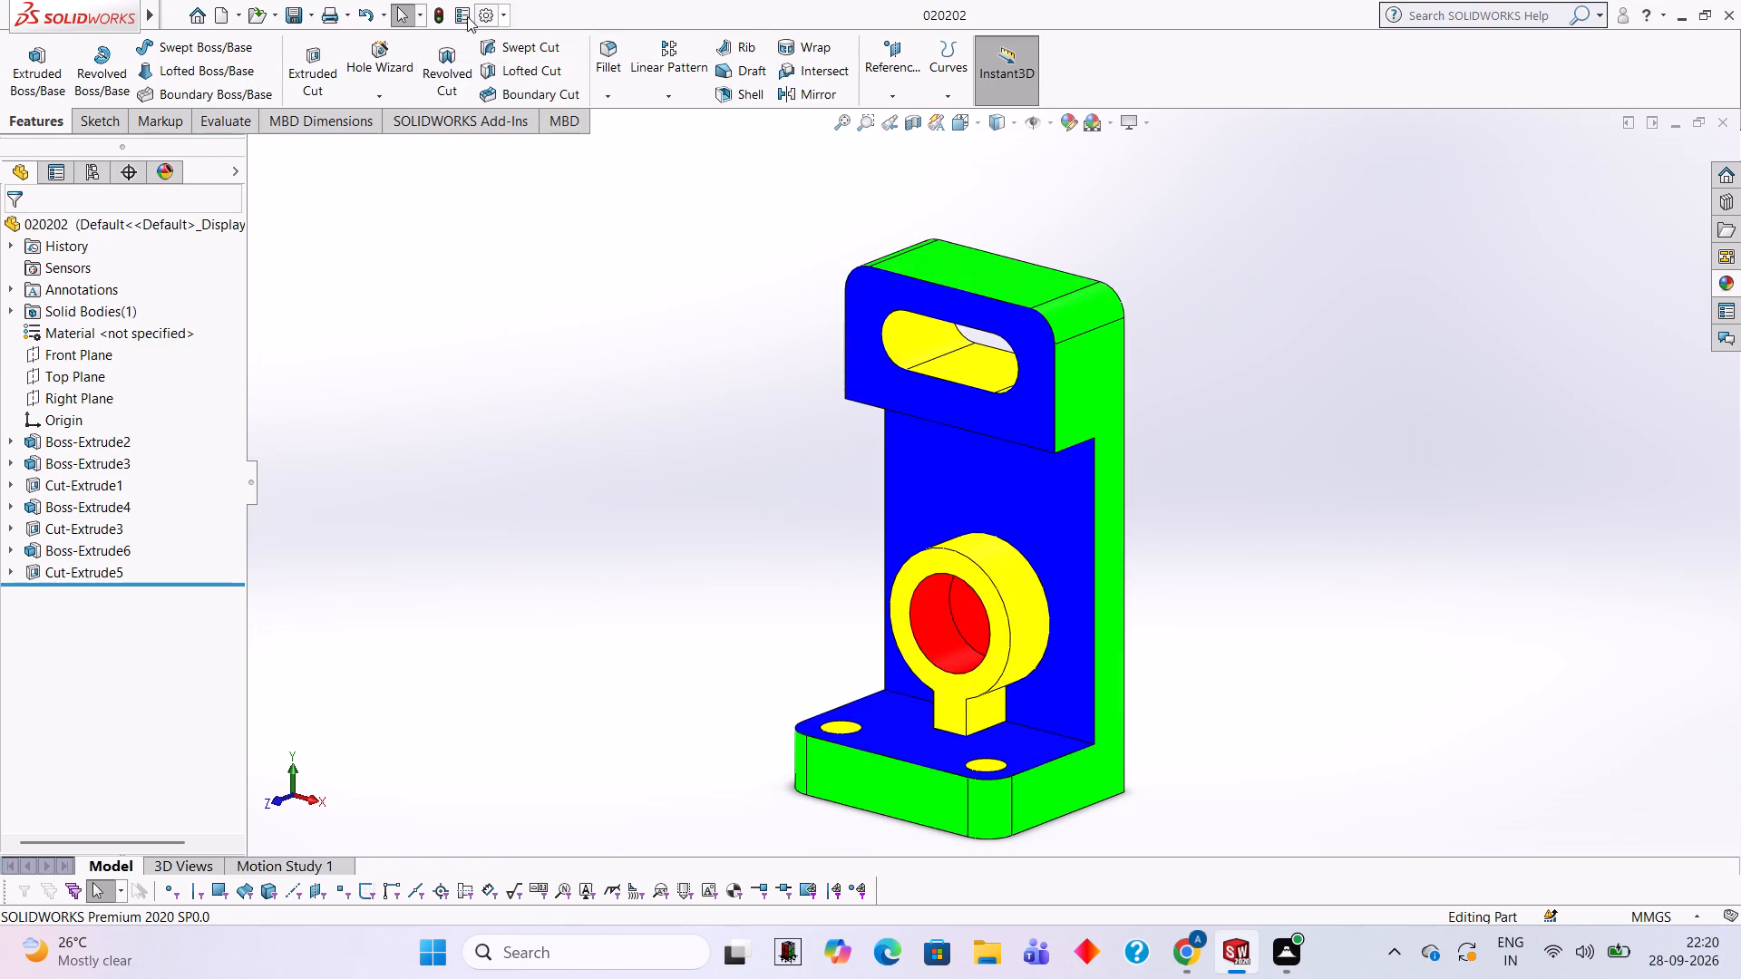
pyautogui.click(316, 12)
pyautogui.click(363, 71)
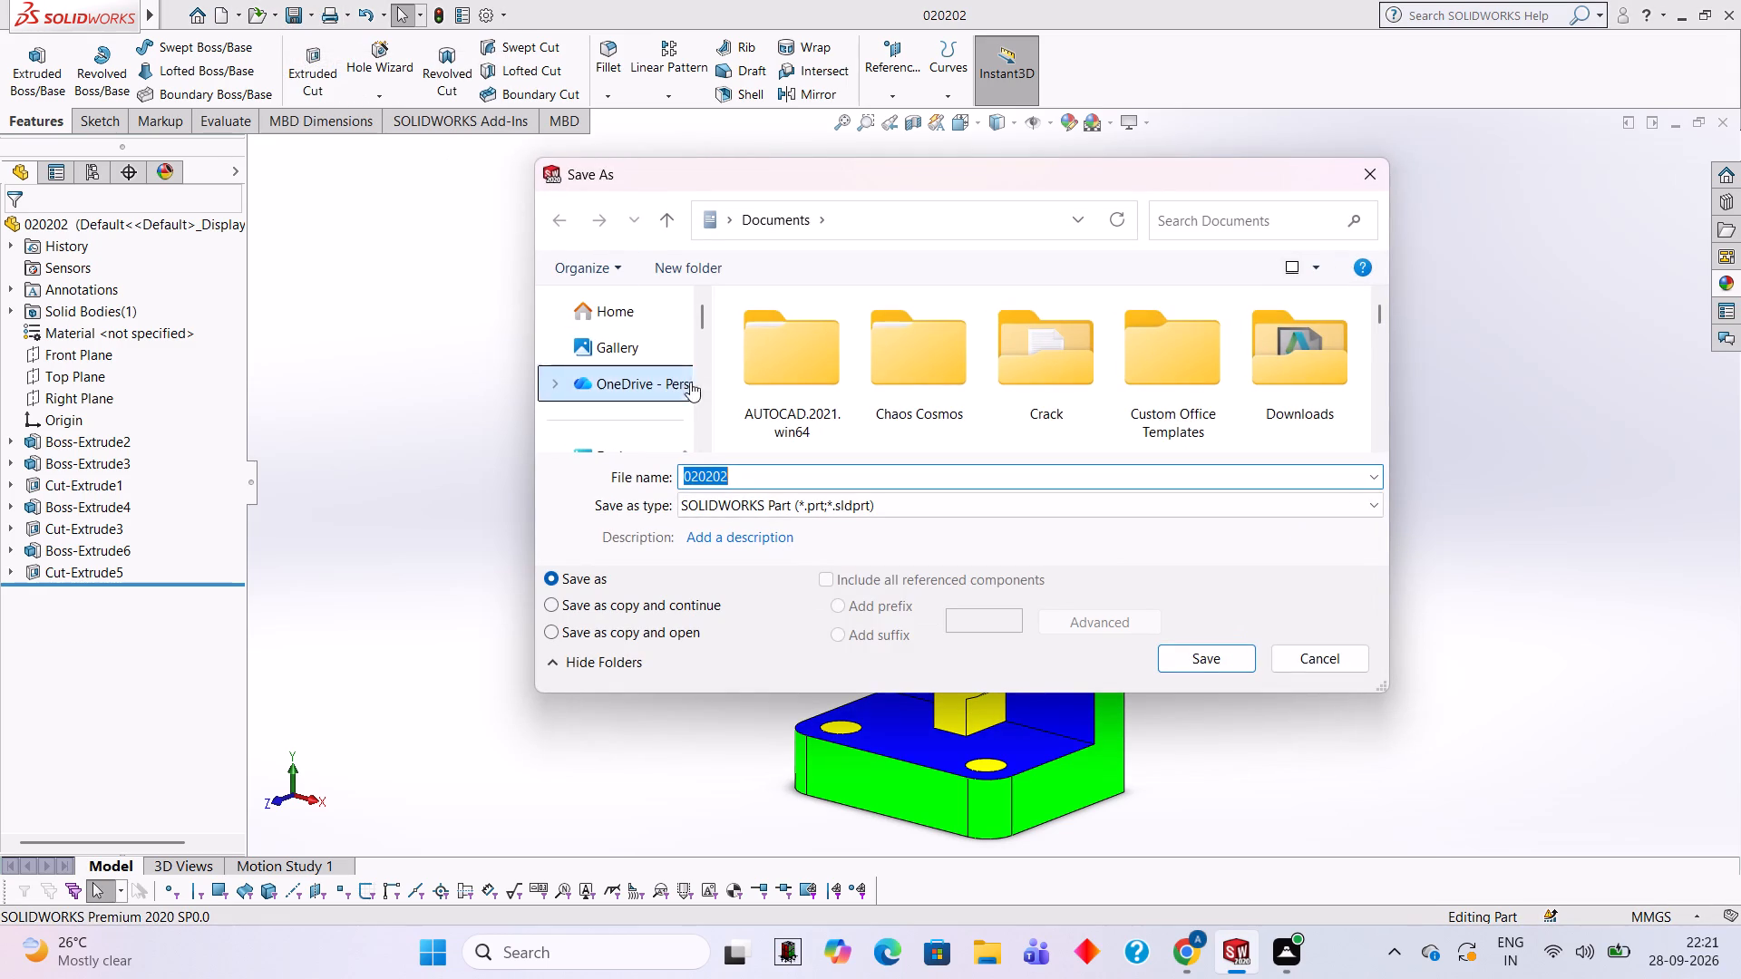
pyautogui.click(911, 511)
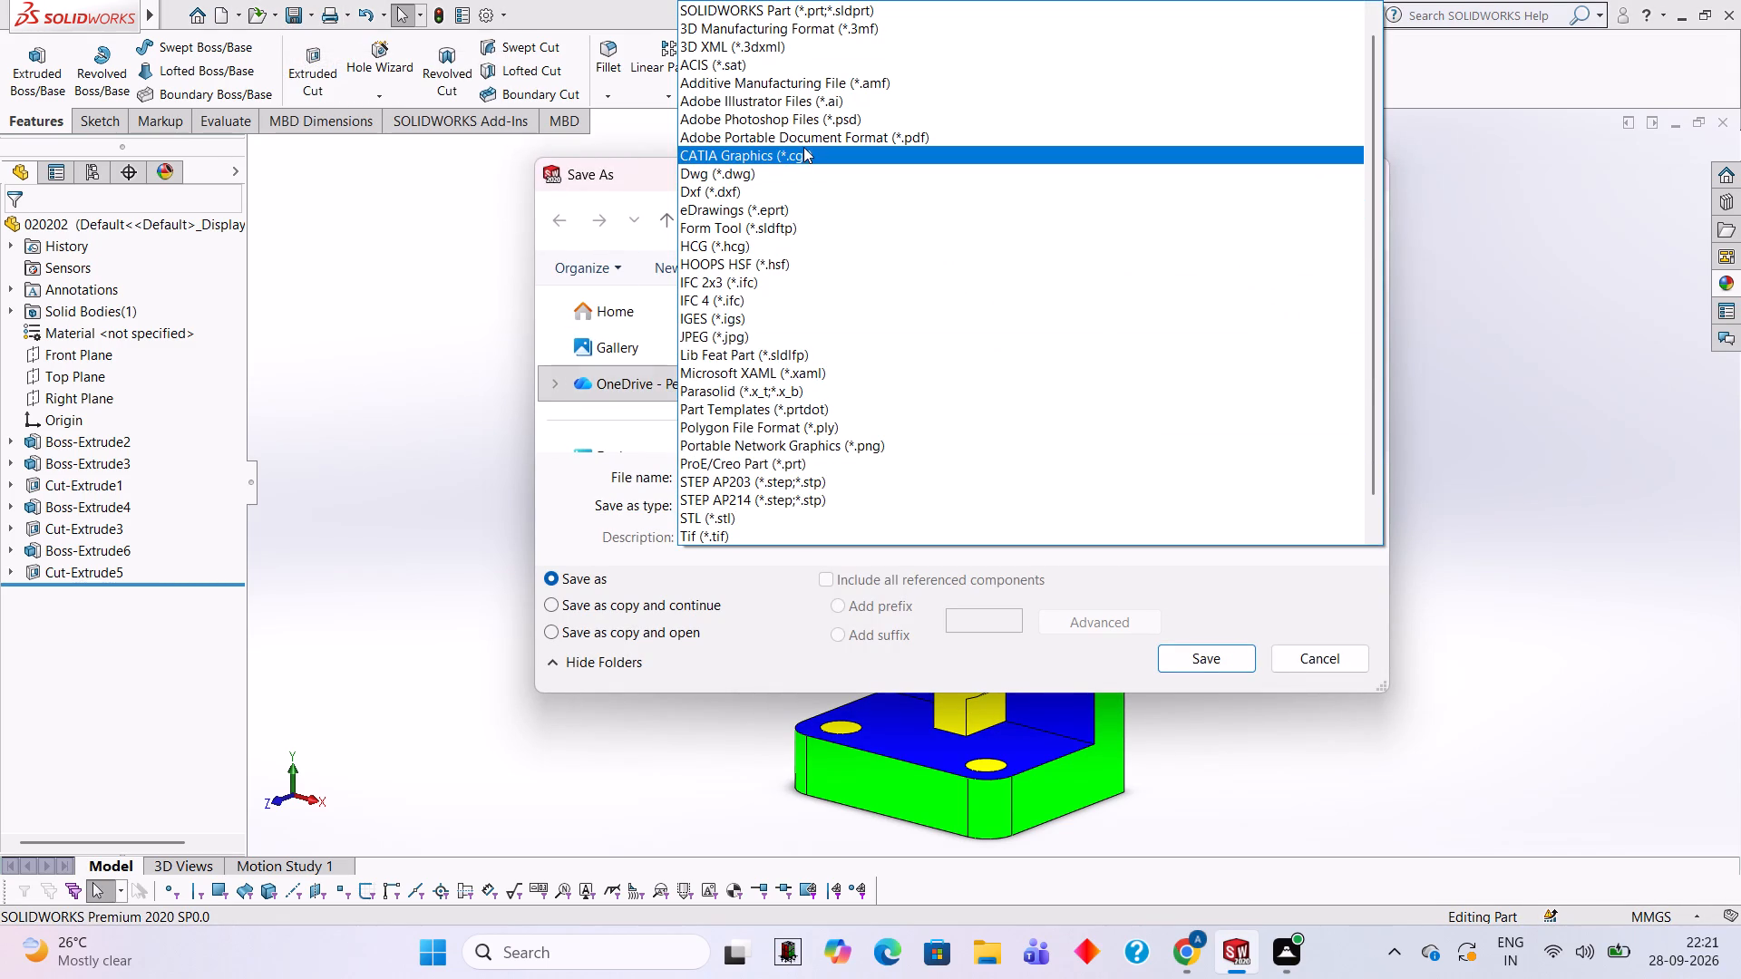
pyautogui.click(807, 139)
pyautogui.click(1236, 699)
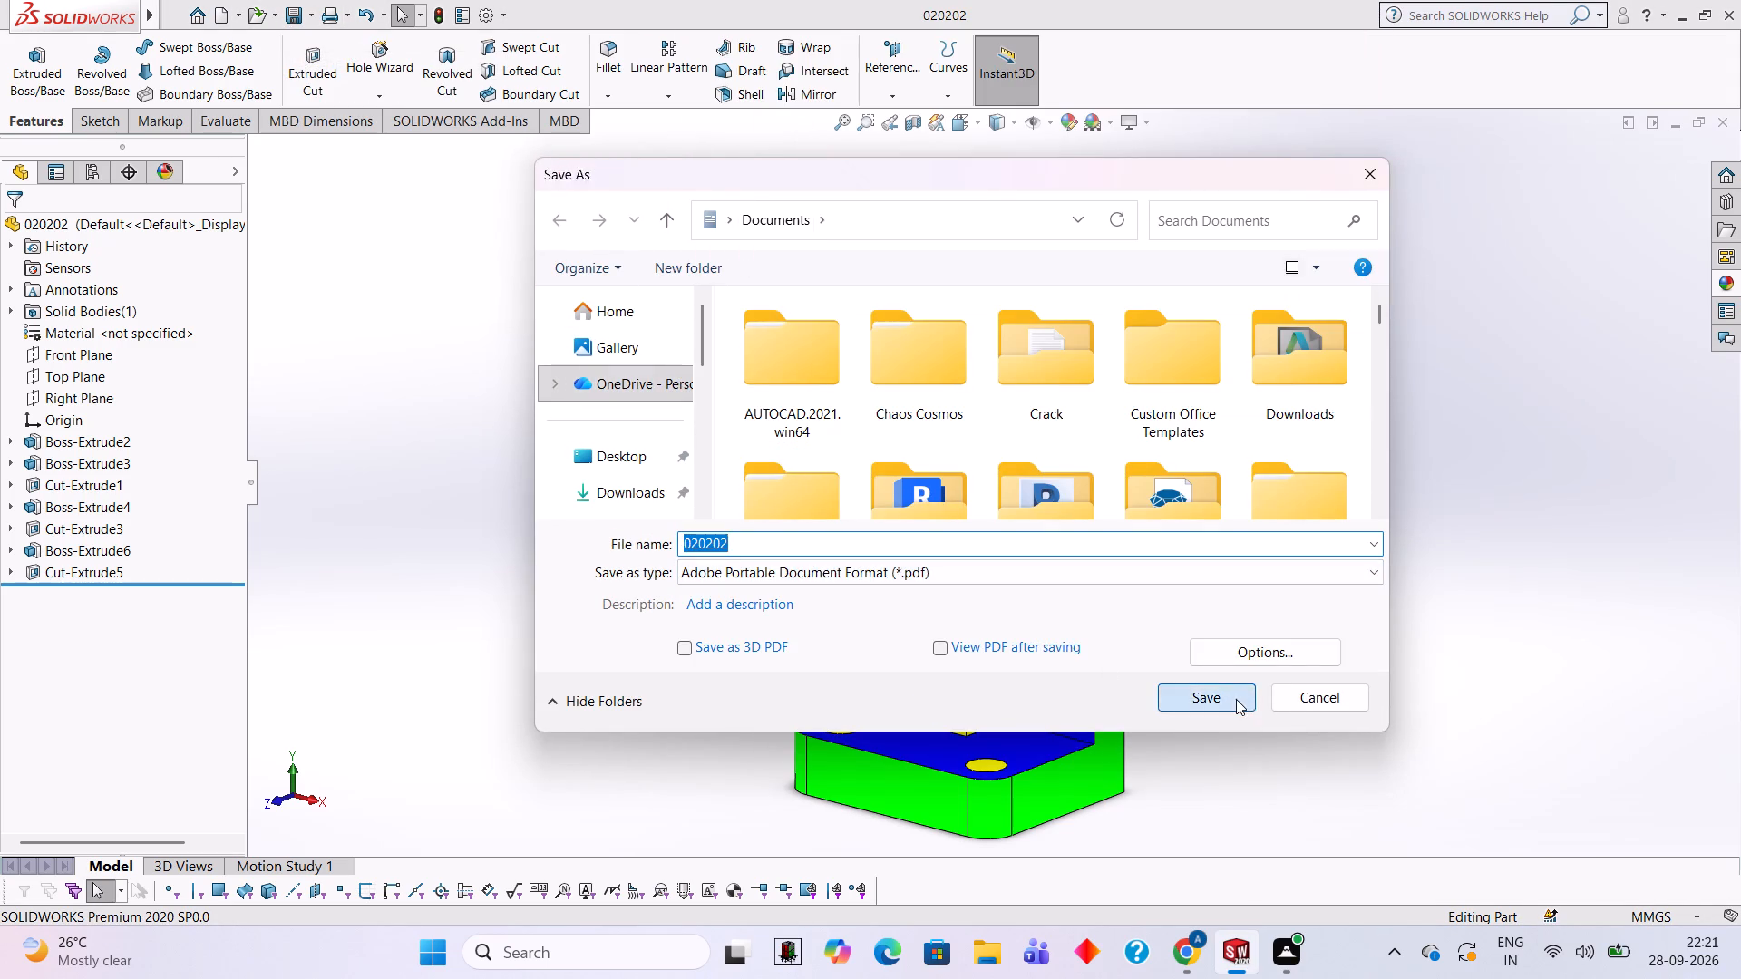